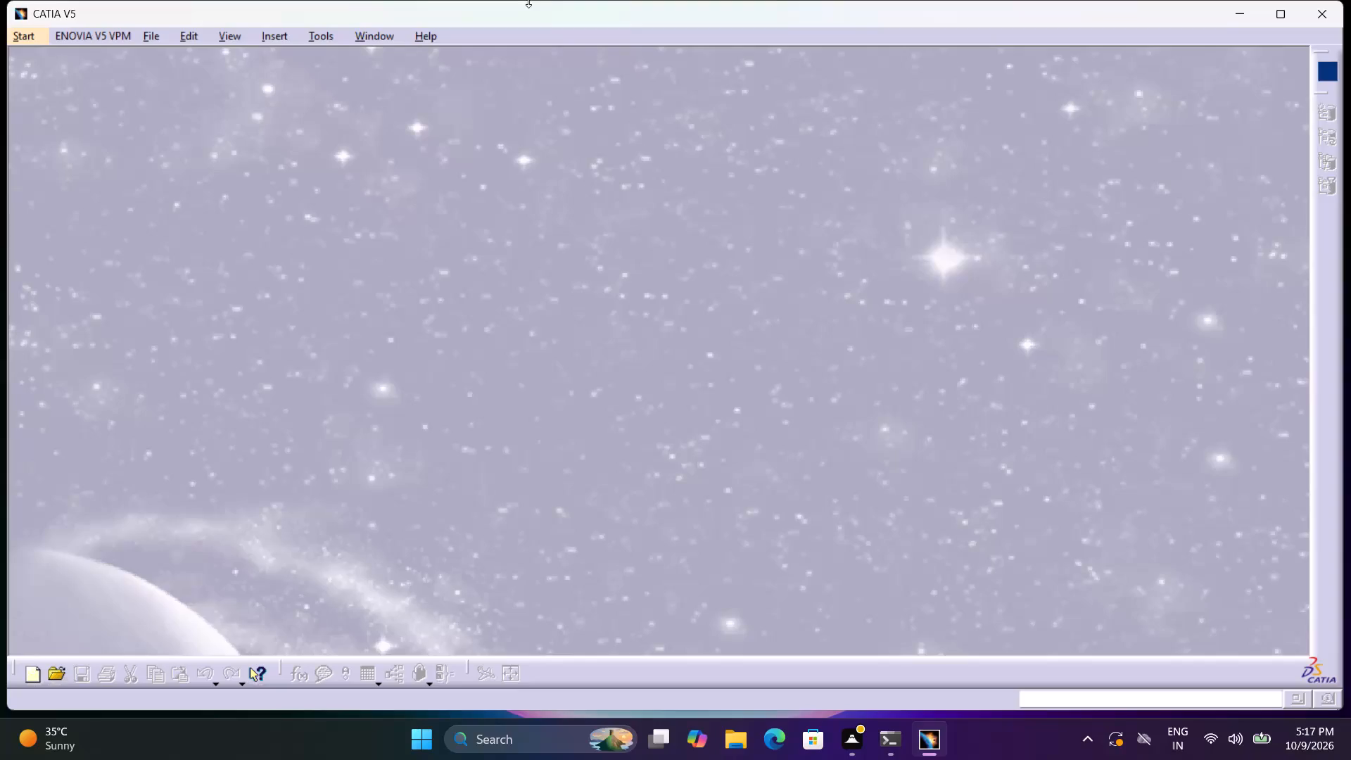
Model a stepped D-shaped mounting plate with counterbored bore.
Create a new Part Design part named catia 18.
left_click(32, 34)
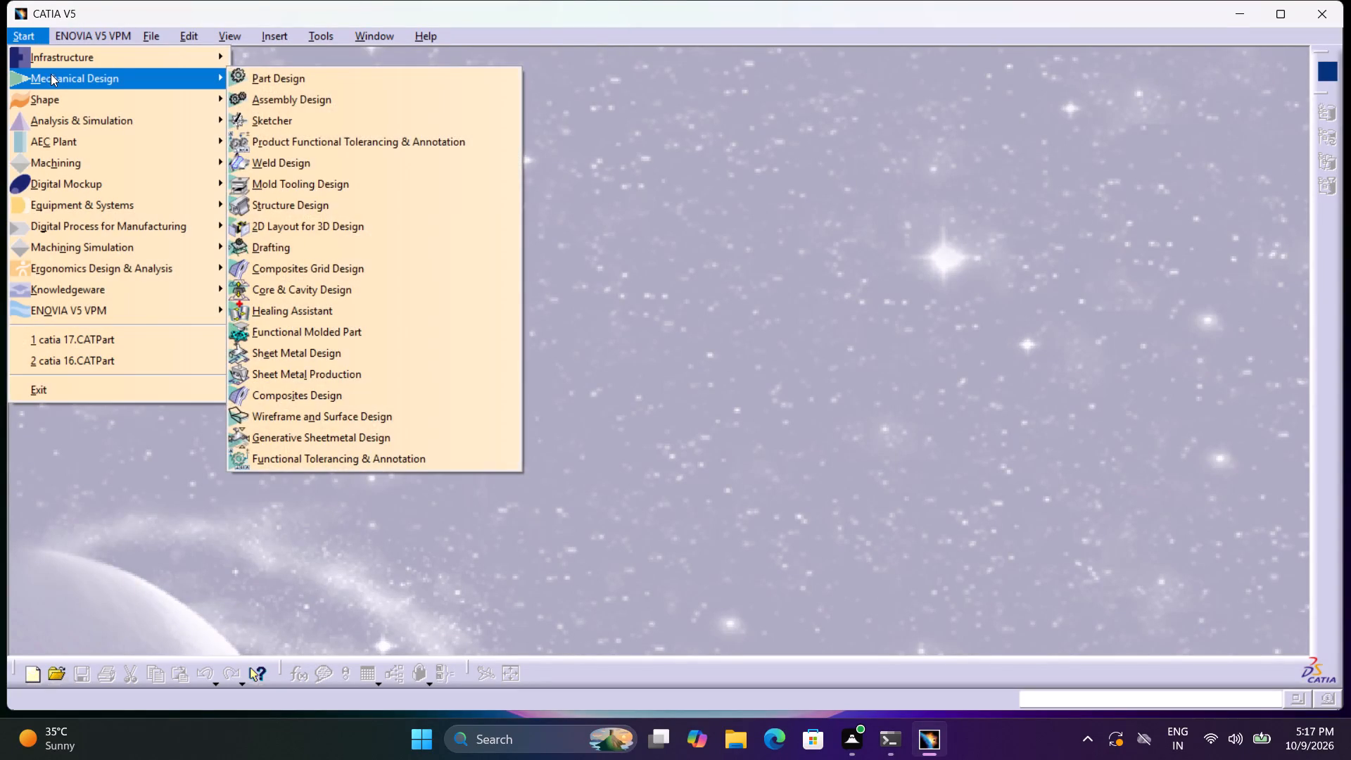
left_click(256, 75)
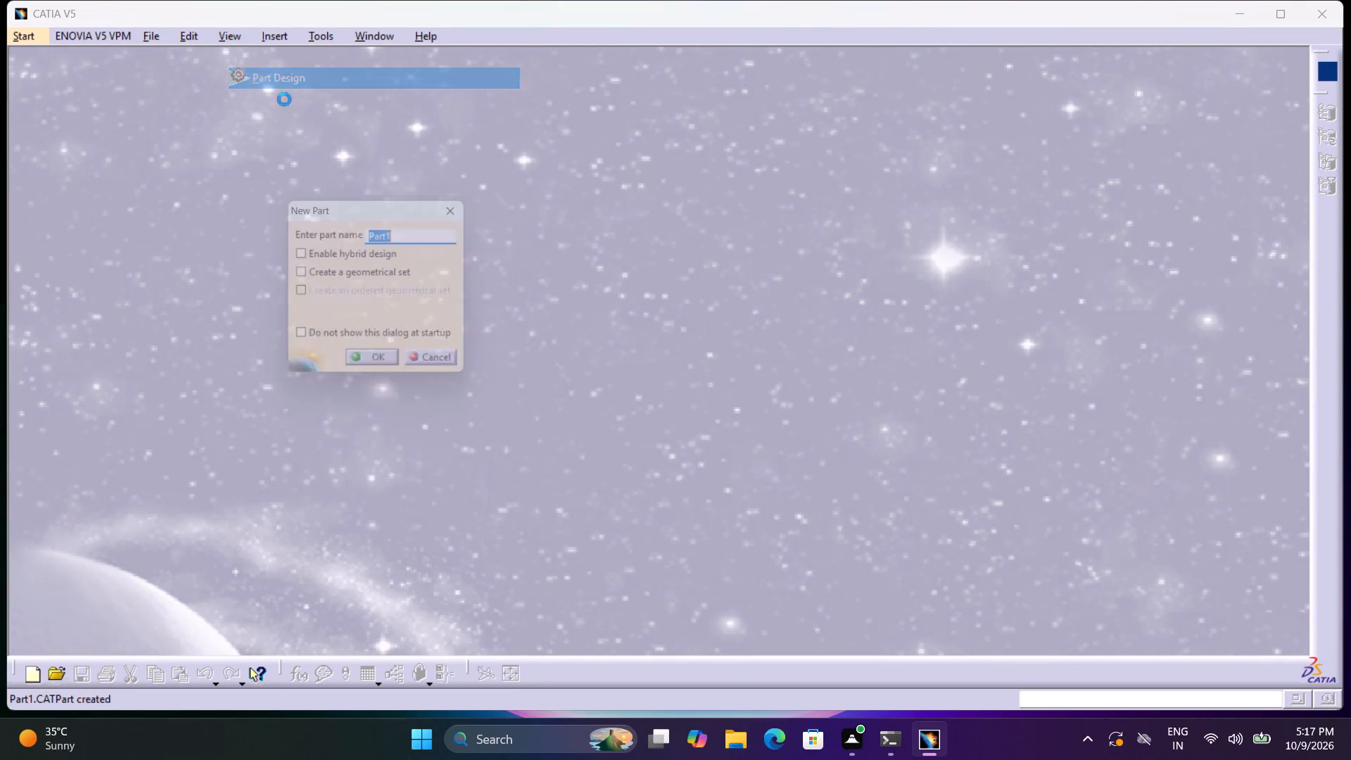
type("catu")
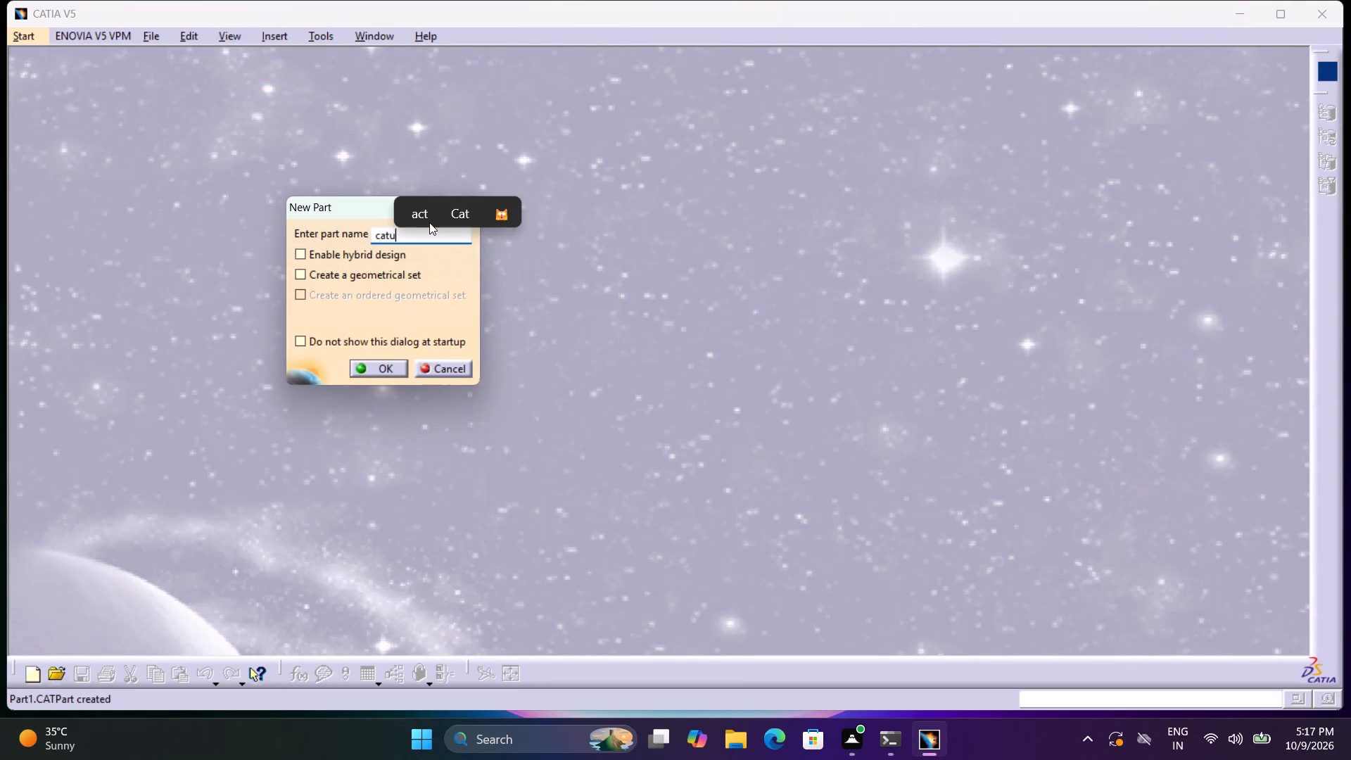
key("BackSpace")
type("ia 18")
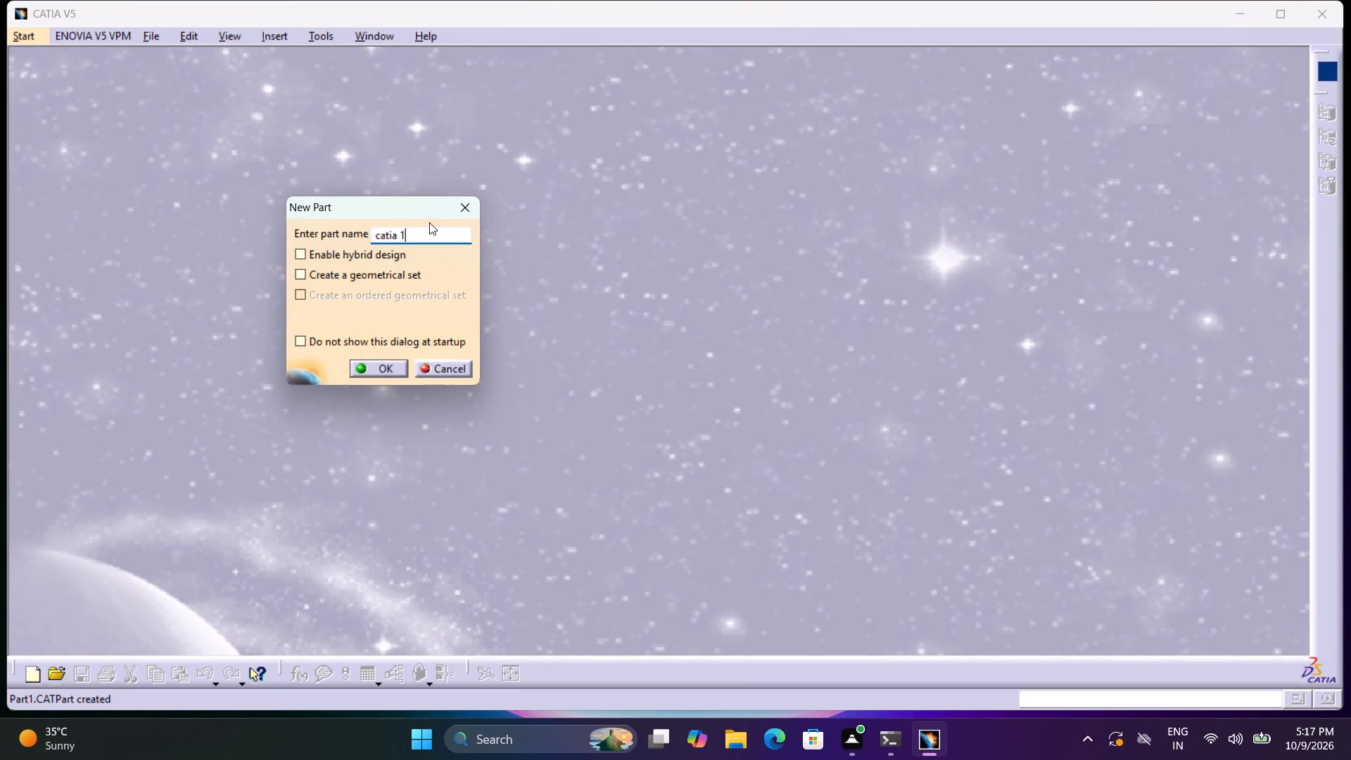
left_click(395, 360)
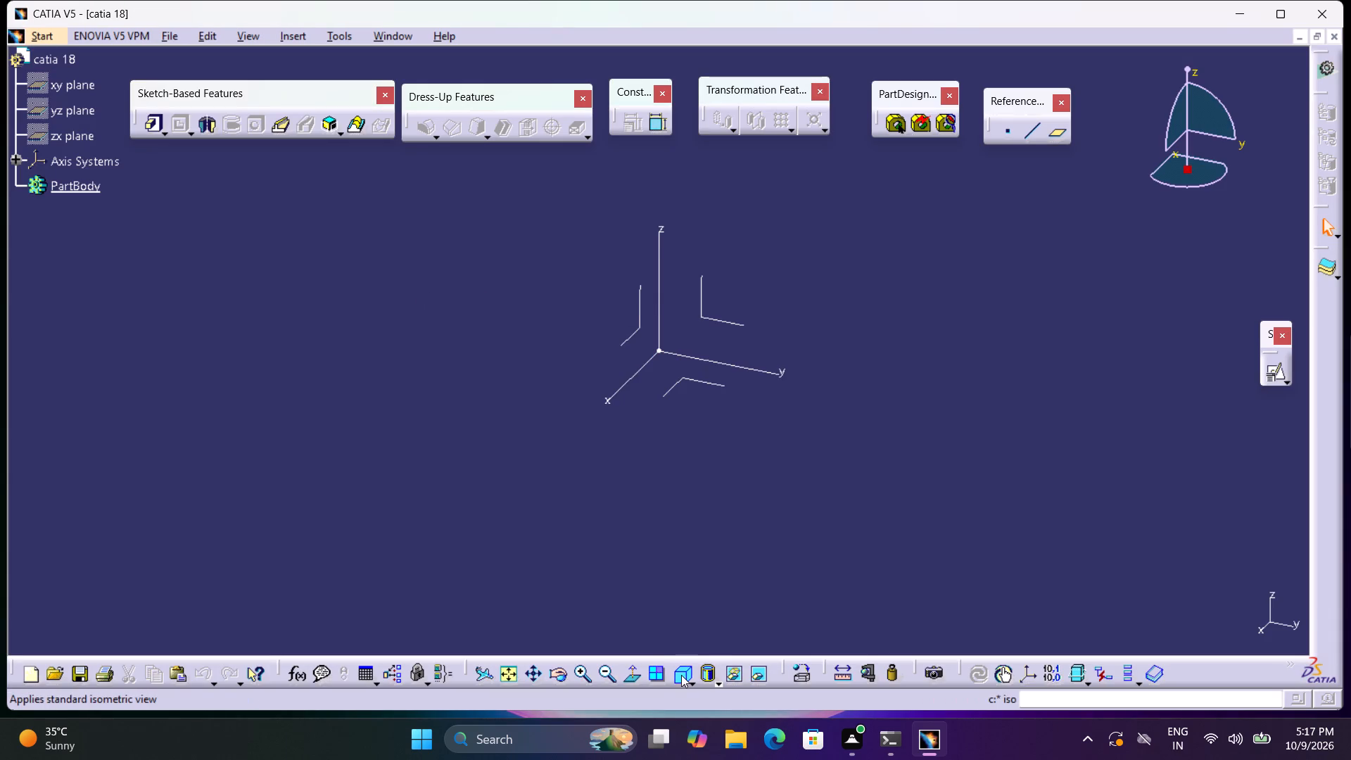
Create a positioned sketch on the absolute axis system's XY plane with the axes swapped and the V direction reversed.
left_click(683, 675)
left_click(1285, 372)
left_click(1276, 377)
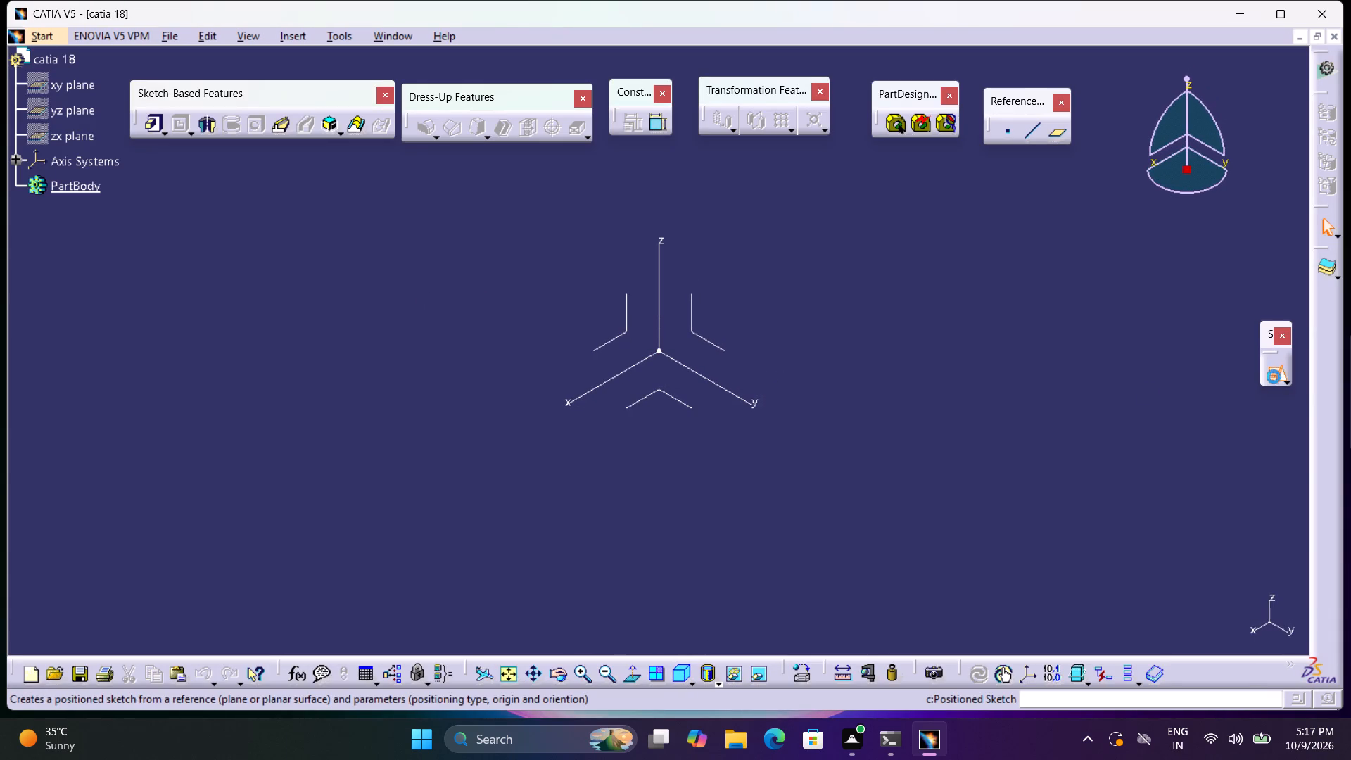
left_click(686, 403)
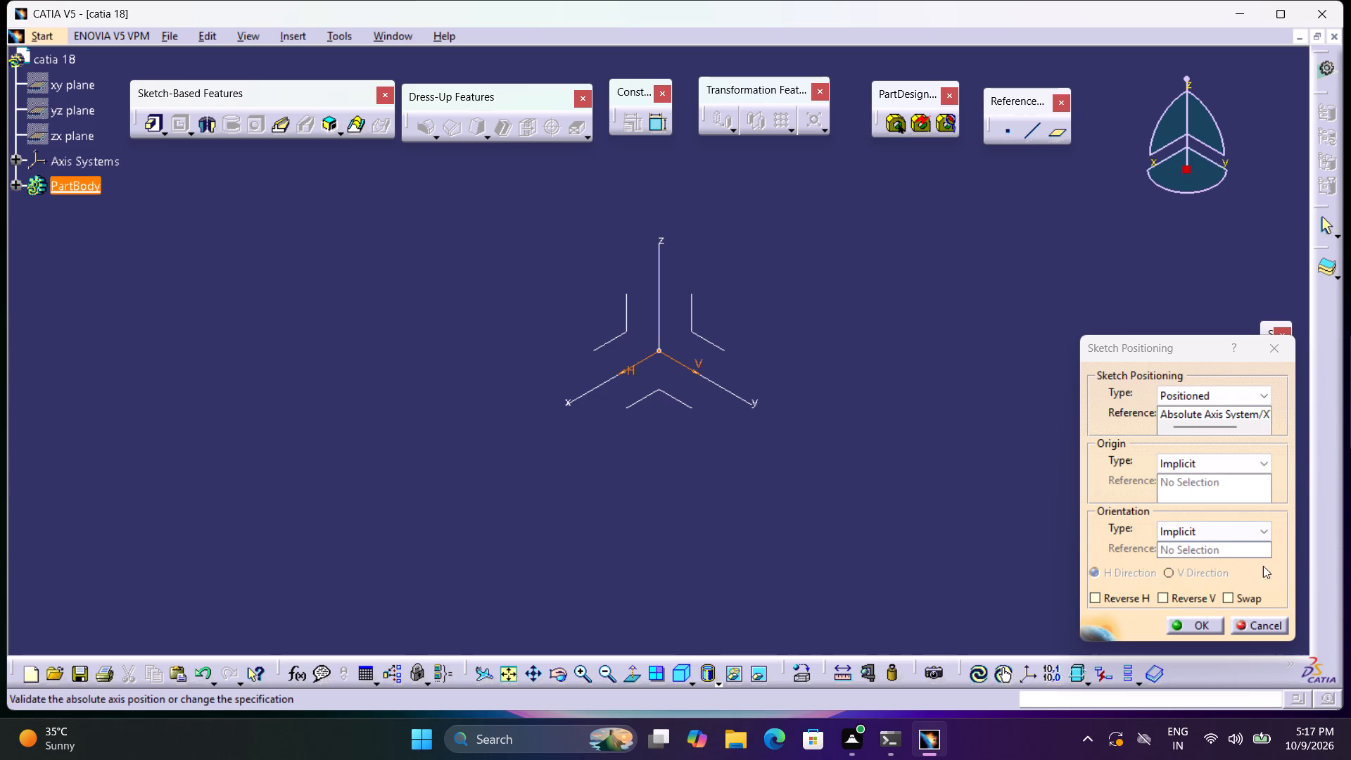
left_click(1233, 593)
left_click(1191, 588)
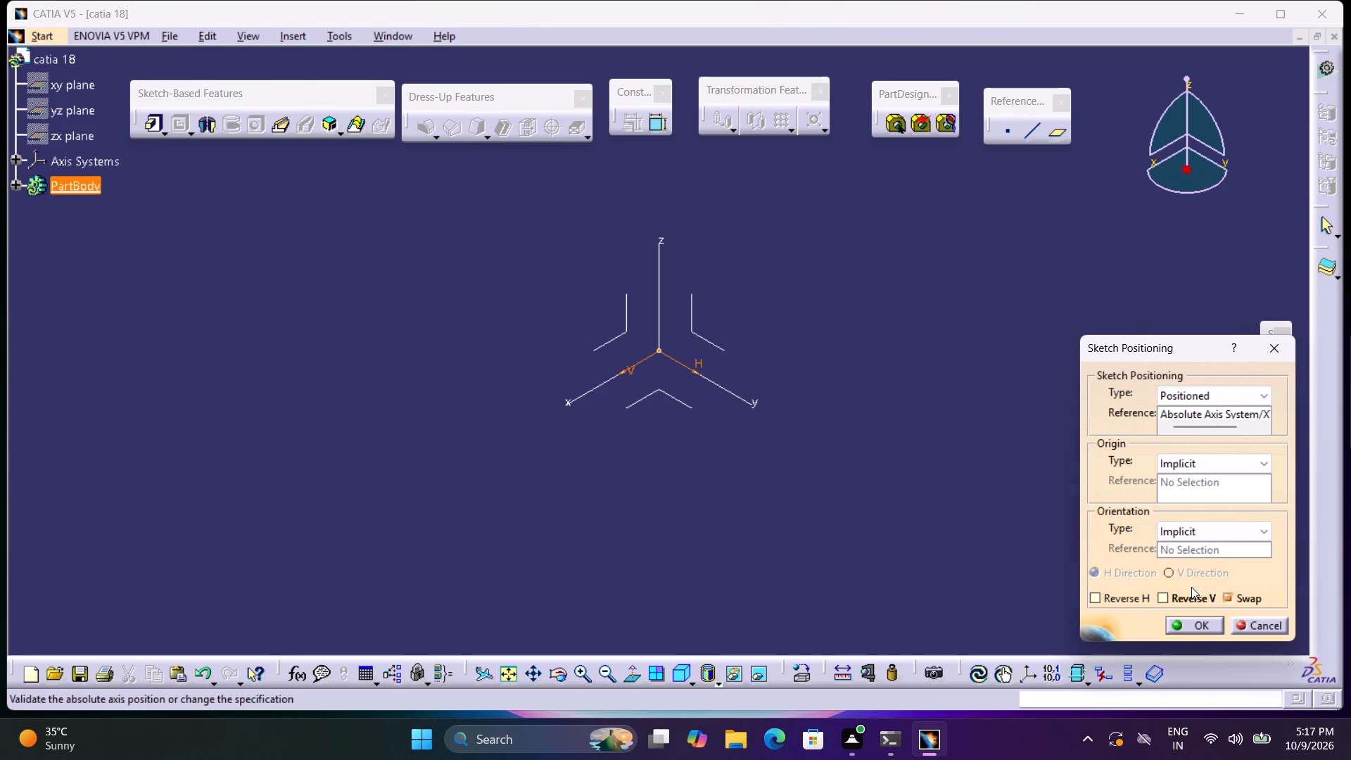
left_click(1183, 597)
left_click(1188, 620)
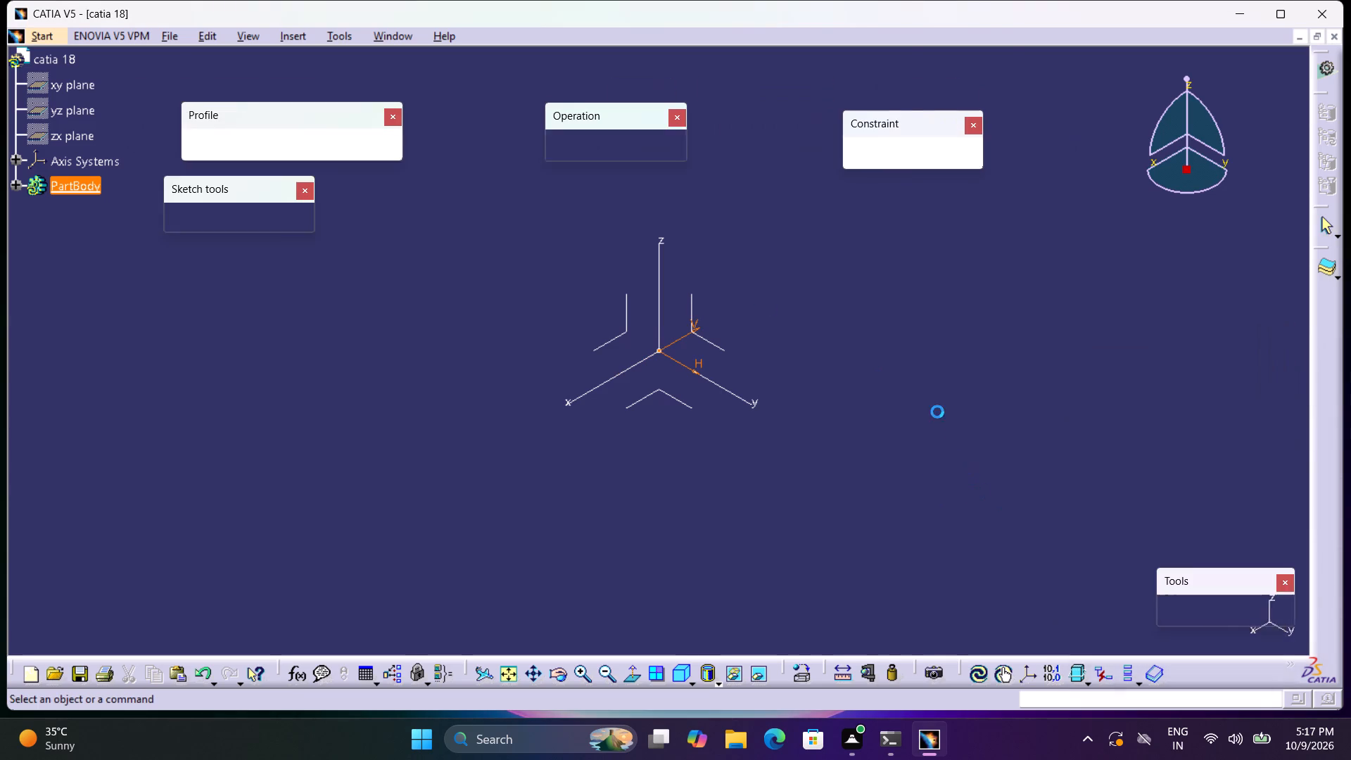
Draw a circle about 90.5 mm in diameter centred on the sketch origin and dimension its diameter.
left_click(249, 151)
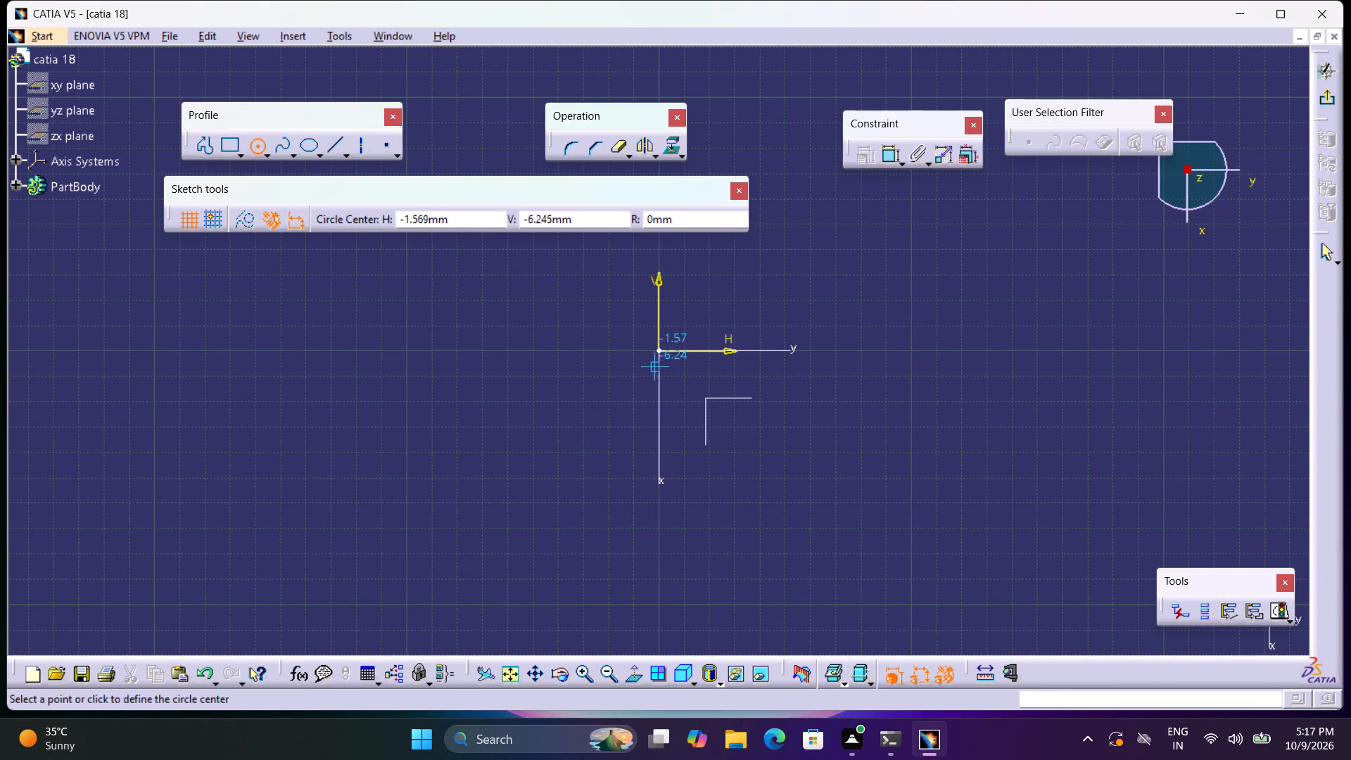
left_click(661, 350)
left_click(747, 428)
left_click(879, 155)
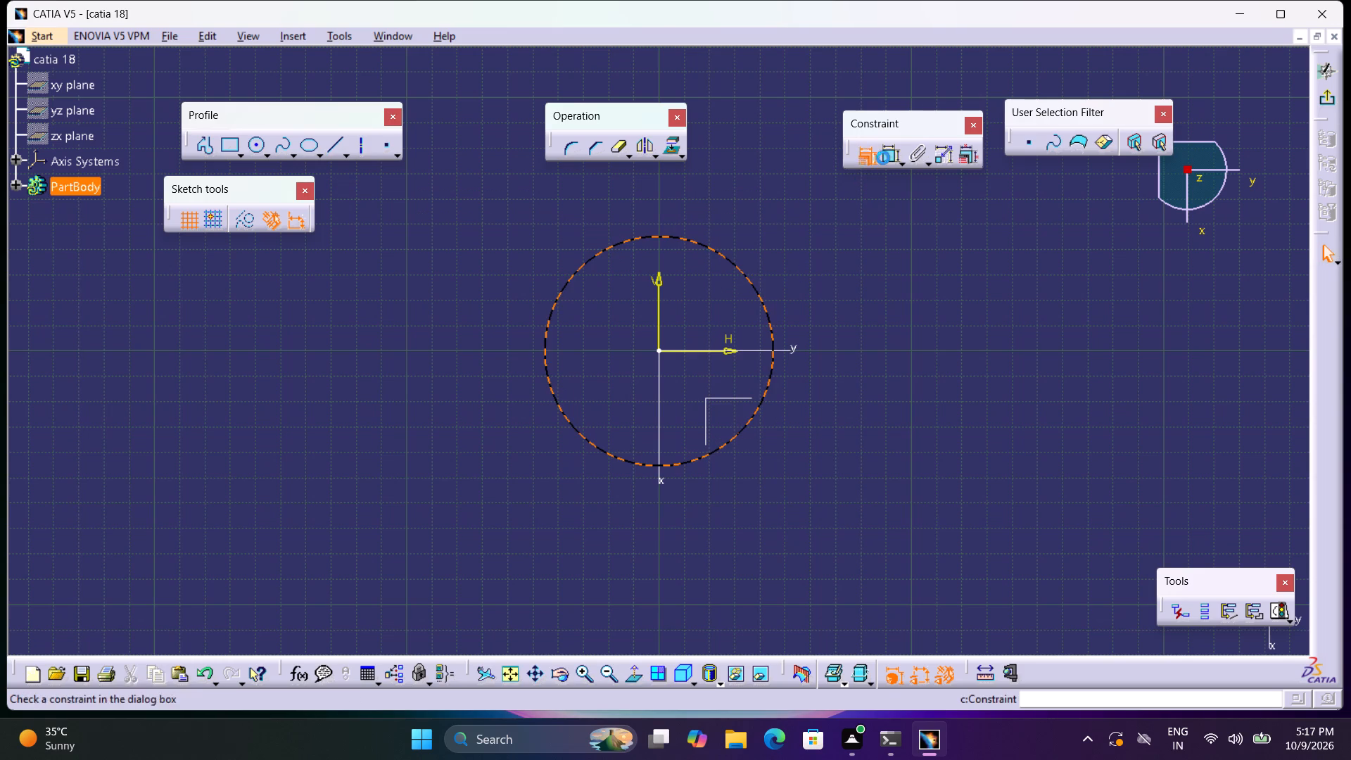
left_click(884, 158)
left_click(875, 241)
left_click(874, 220)
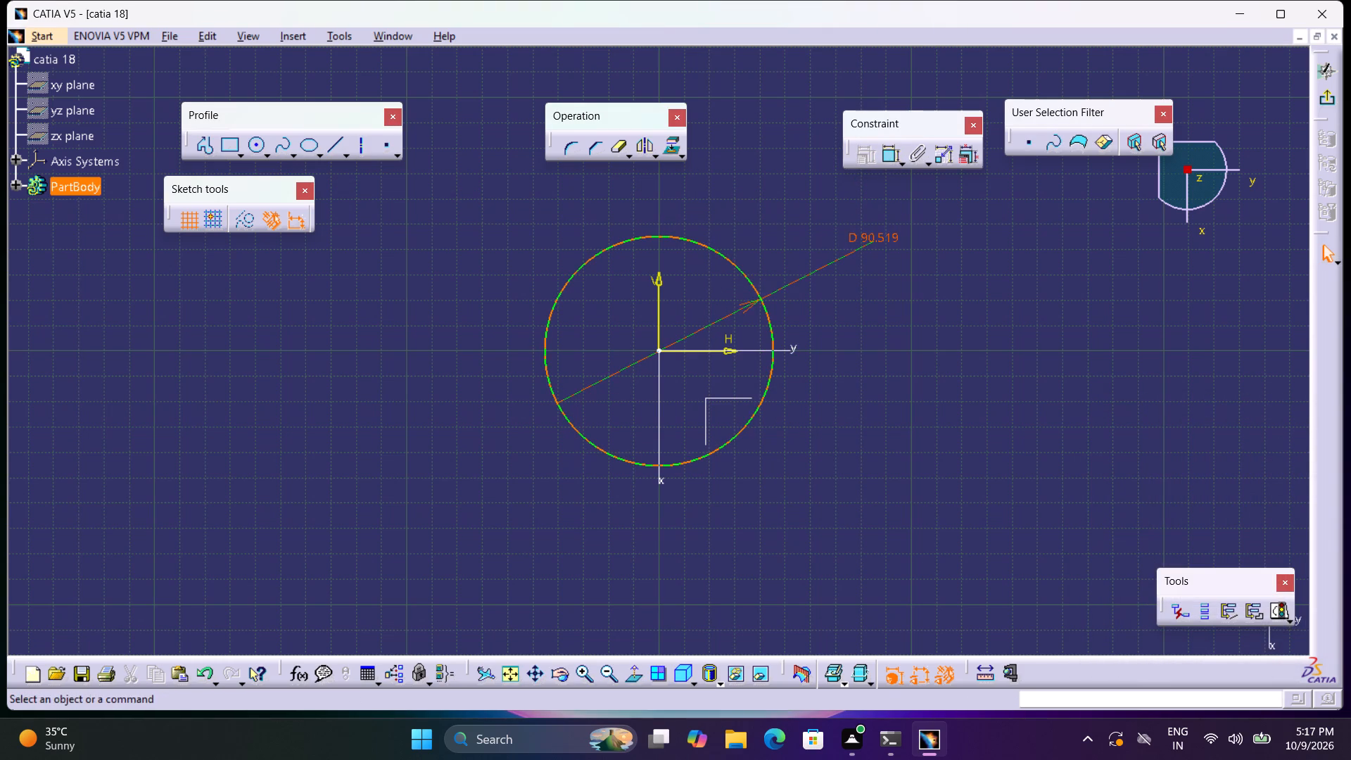
Switch the circle's dimension to Radius and set it to 60 mm.
double_click(879, 239)
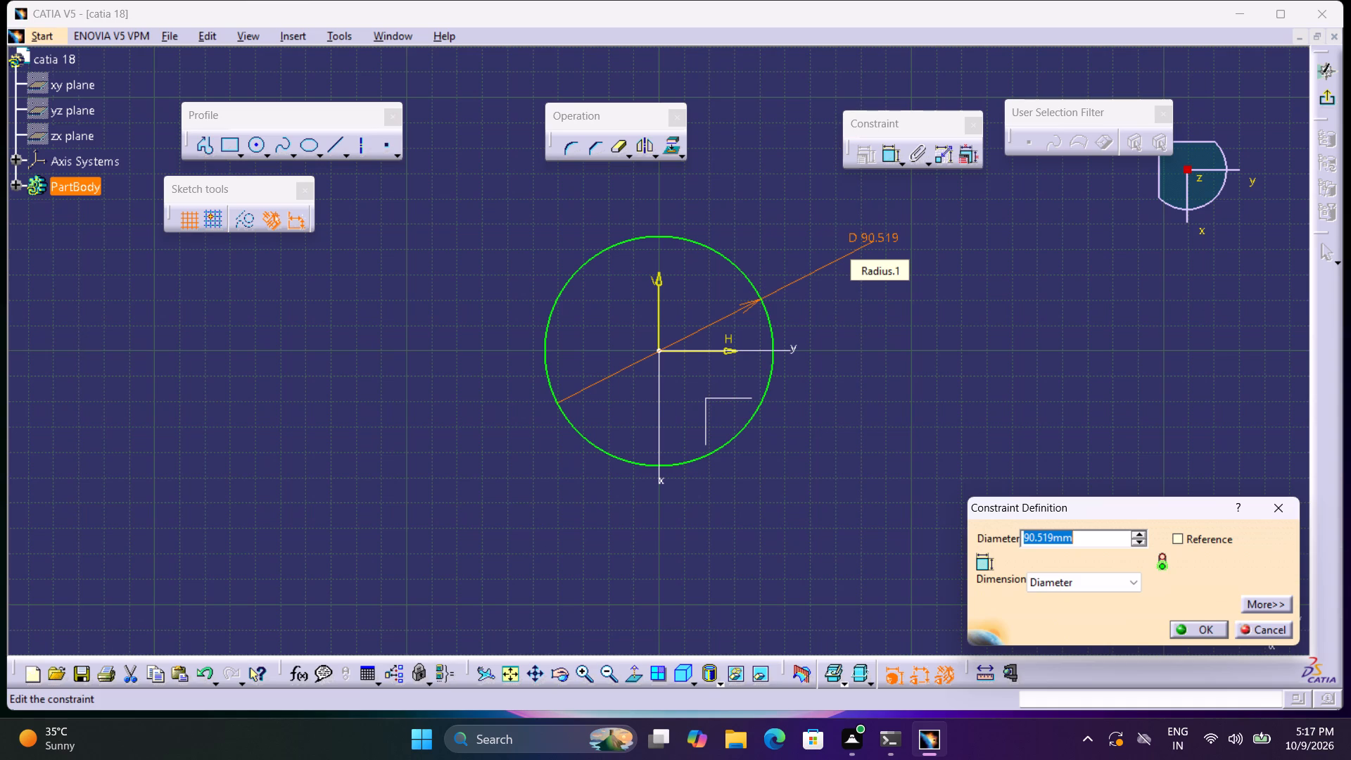
left_click(1041, 575)
left_click(1053, 594)
key("6")
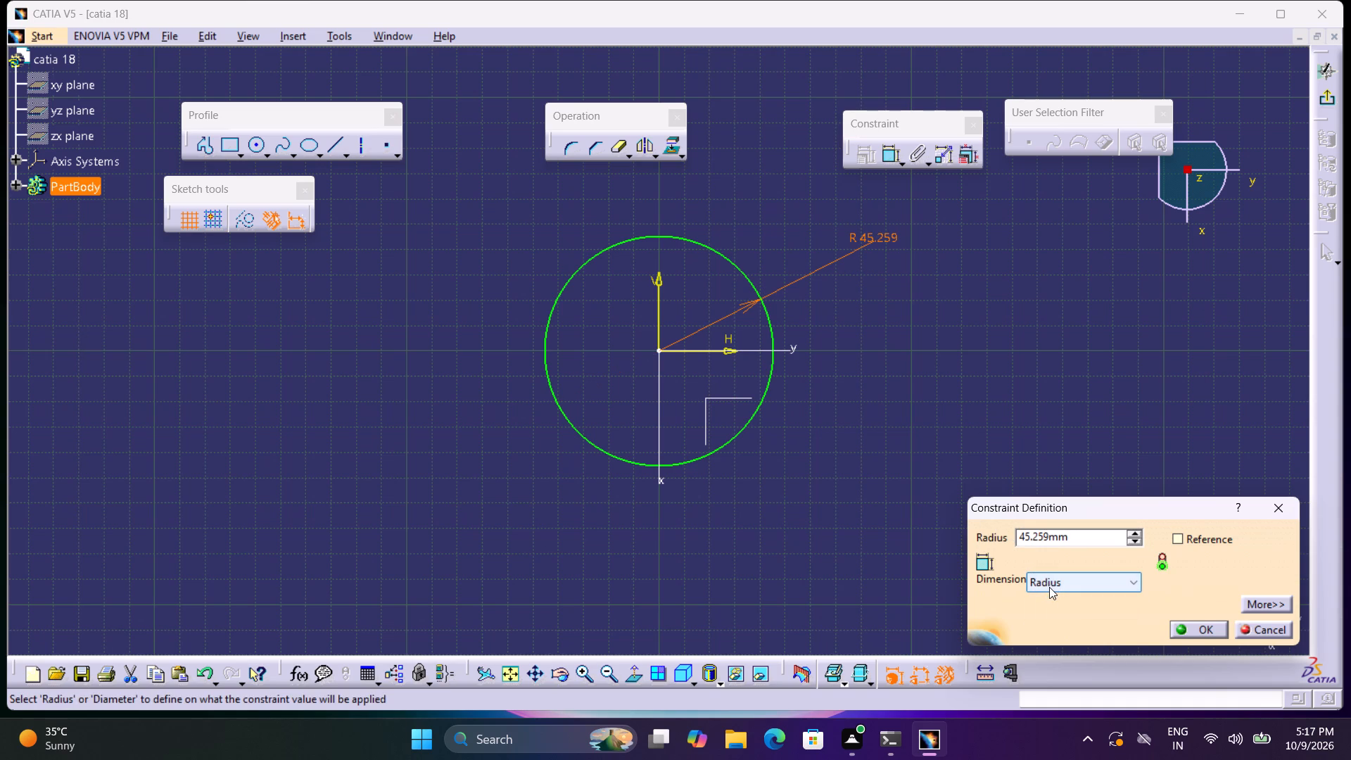
key("0")
key("Return")
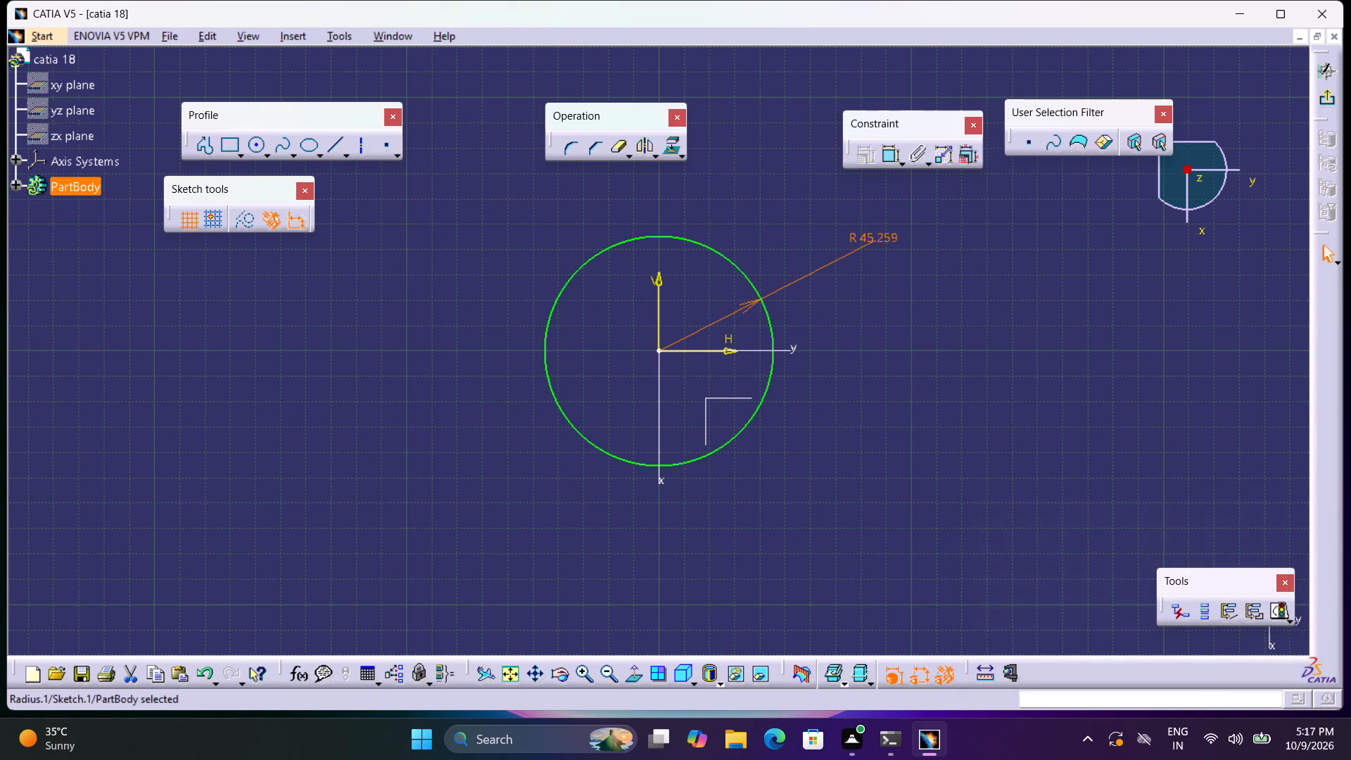
double_click(895, 239)
key("6")
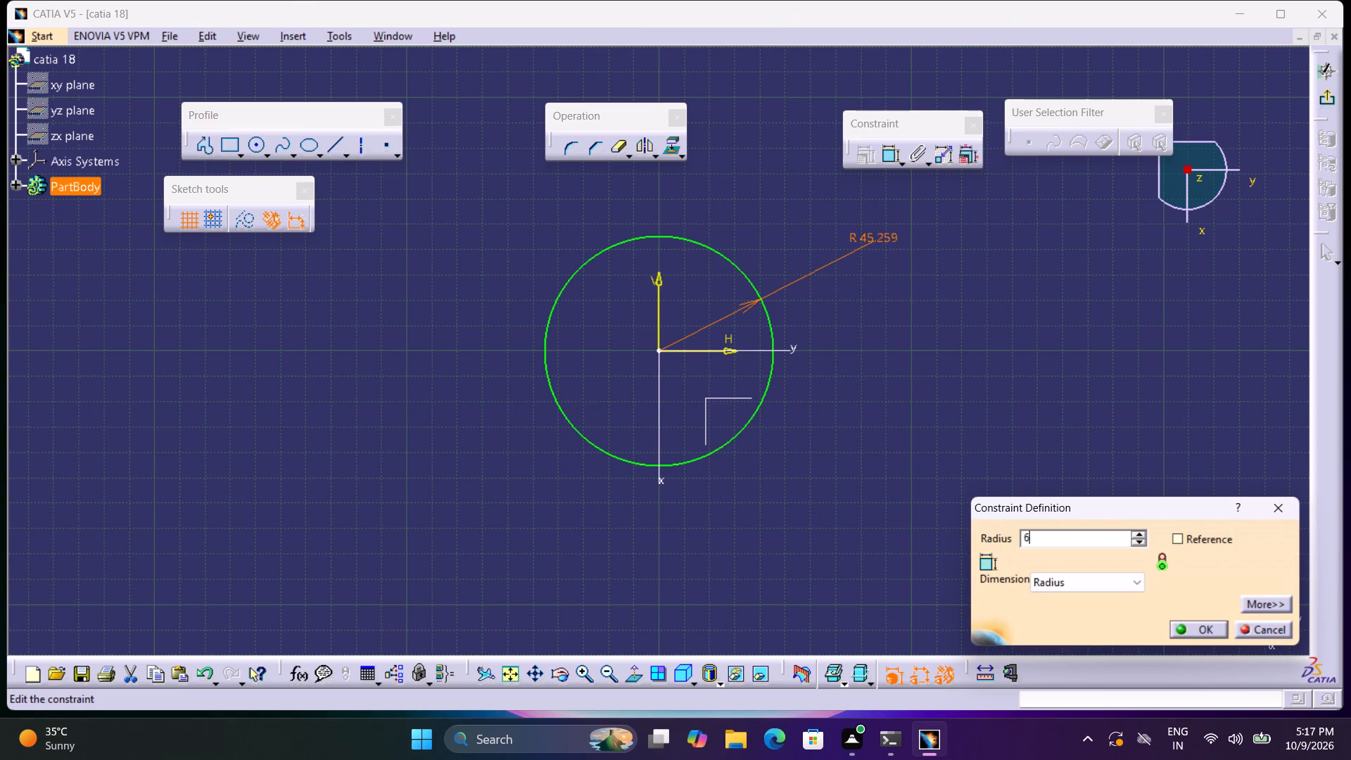
key("0")
key("Return")
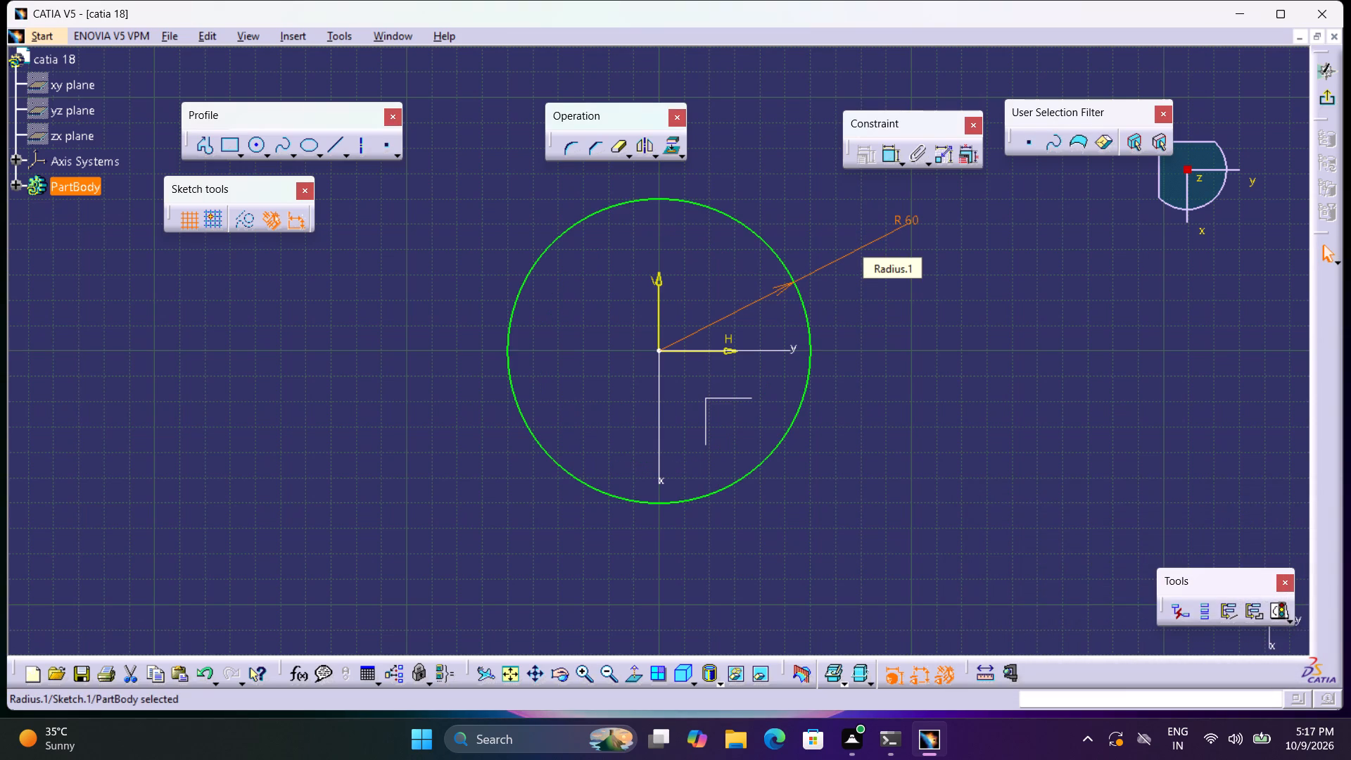
Exit the circle sketch and return to the 3D part.
middle_click_drag(883, 251, 865, 298)
middle_click(865, 298)
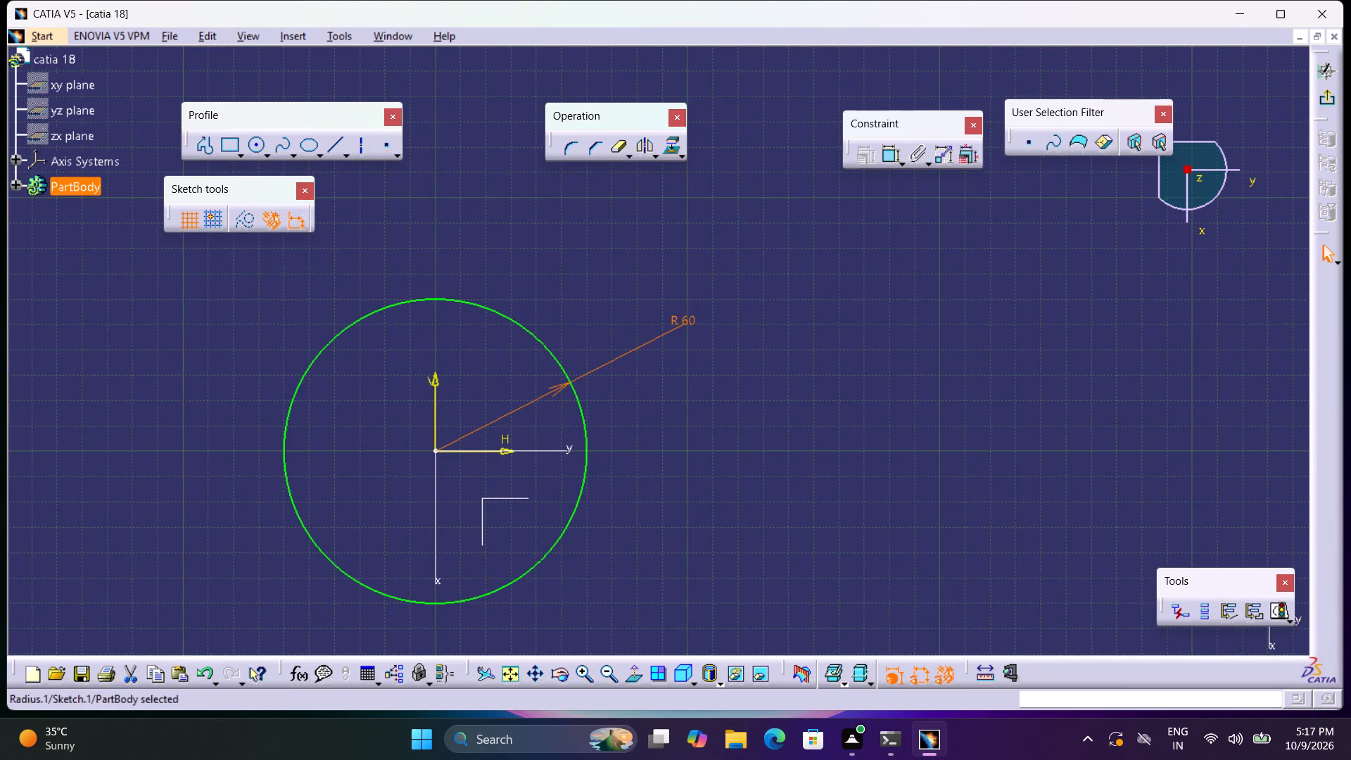
middle_click_drag(726, 338, 933, 287)
middle_click_drag(903, 291, 903, 274)
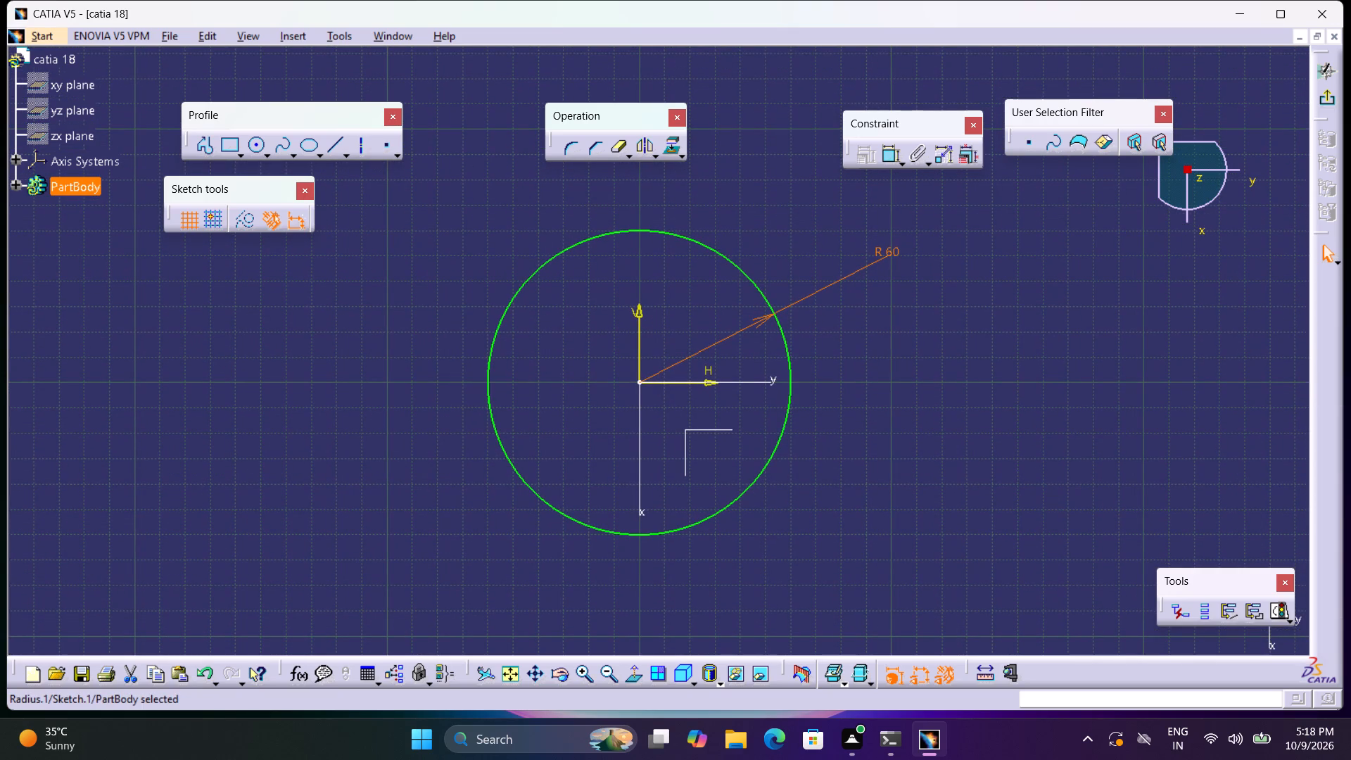
middle_click(869, 349)
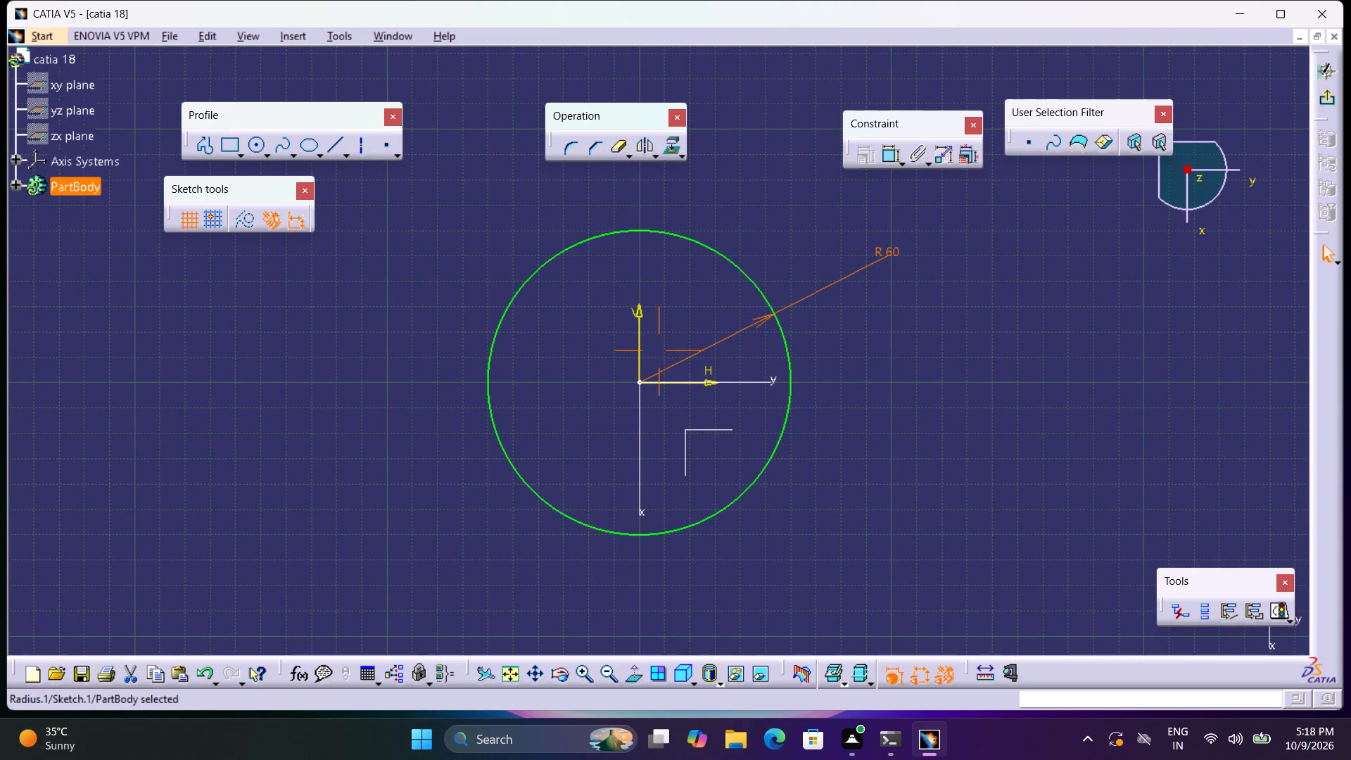
right_click(865, 350)
middle_click_drag(856, 322, 854, 311)
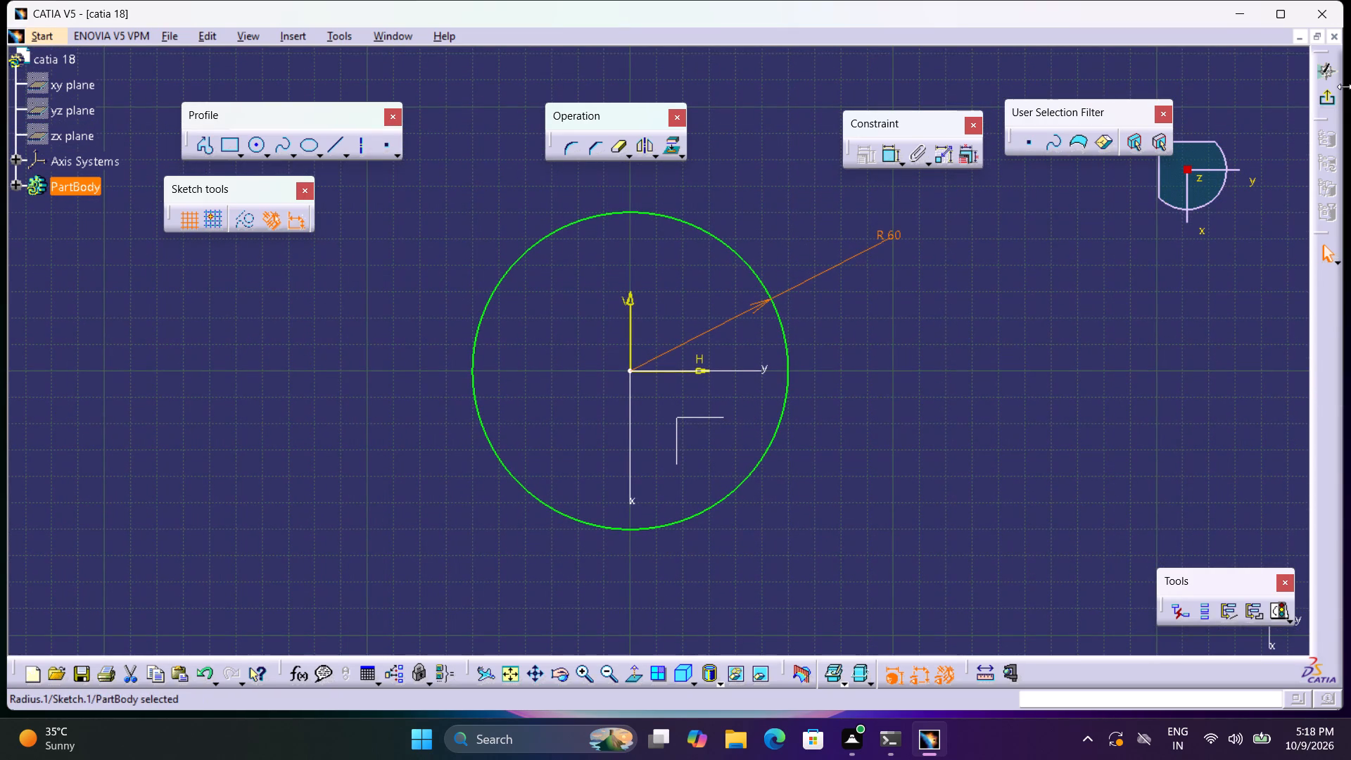
left_click(1331, 98)
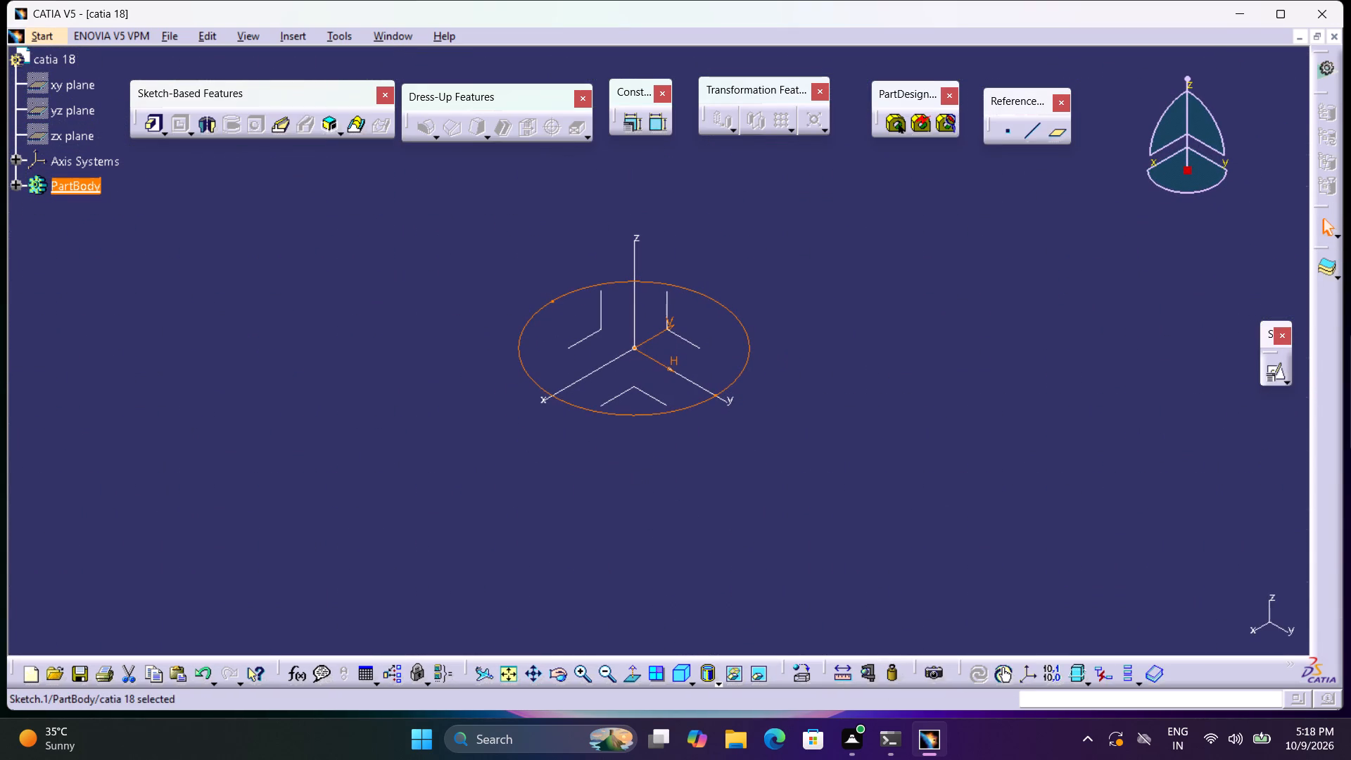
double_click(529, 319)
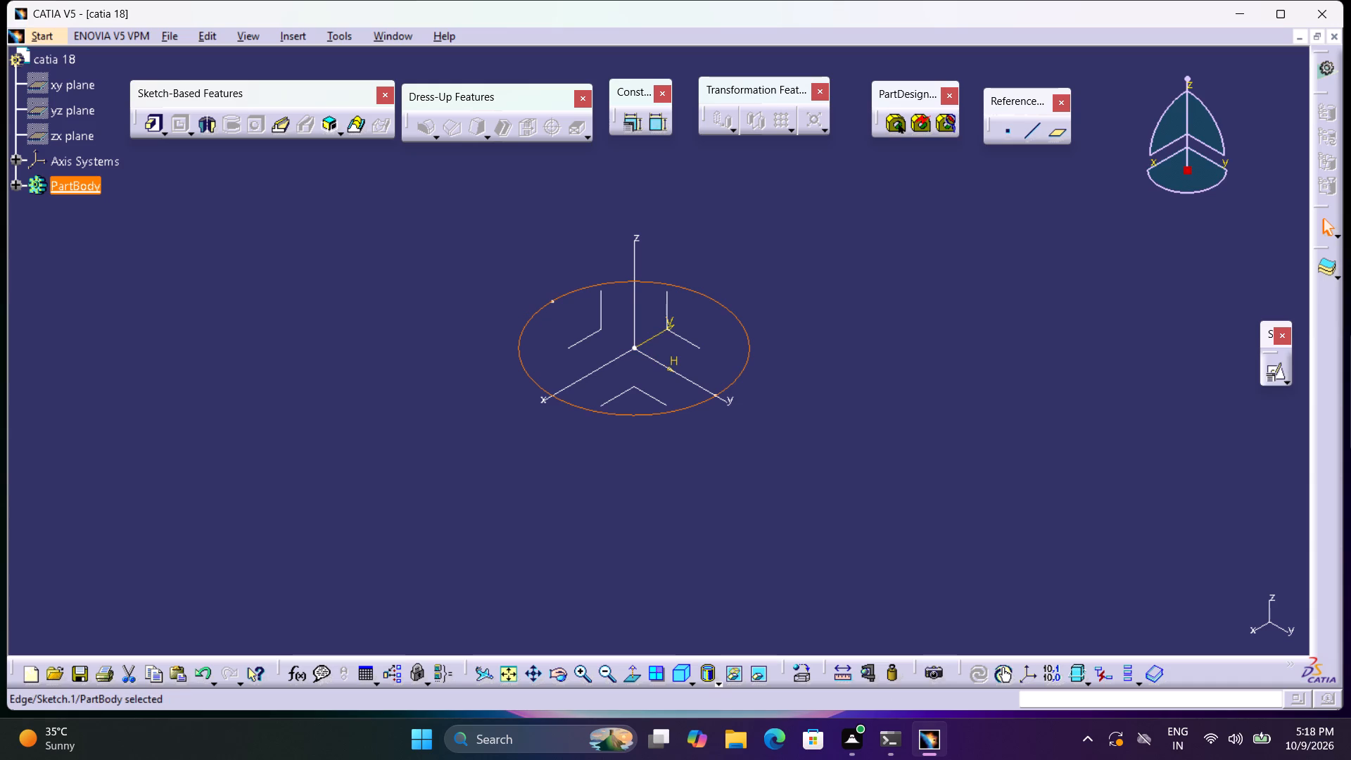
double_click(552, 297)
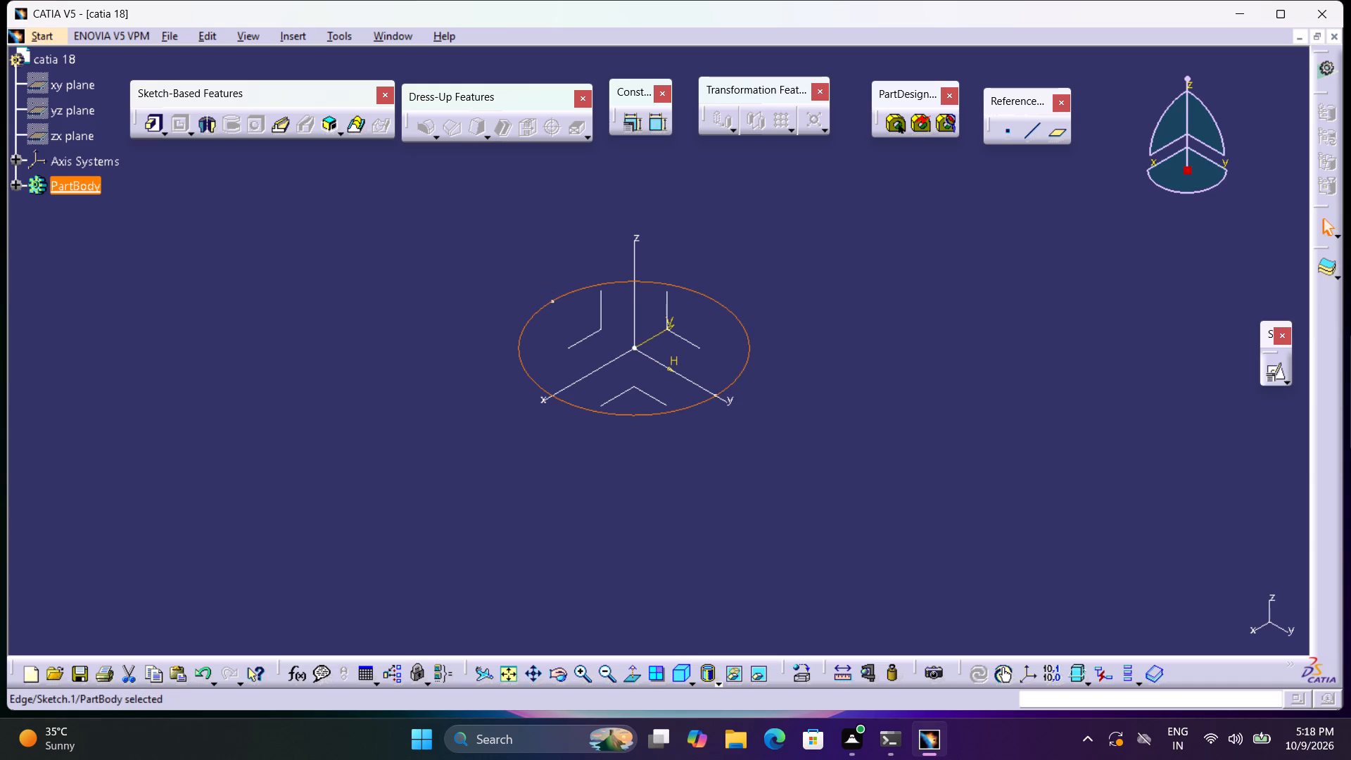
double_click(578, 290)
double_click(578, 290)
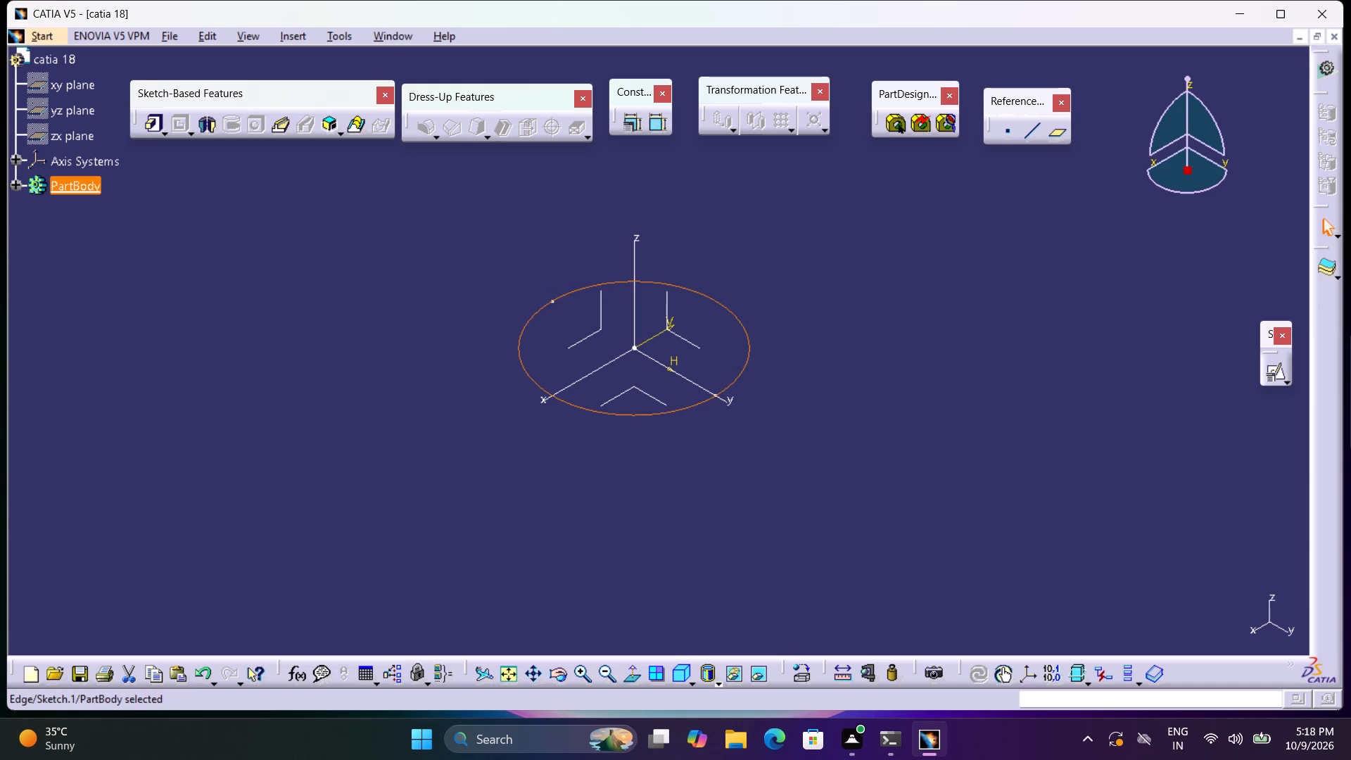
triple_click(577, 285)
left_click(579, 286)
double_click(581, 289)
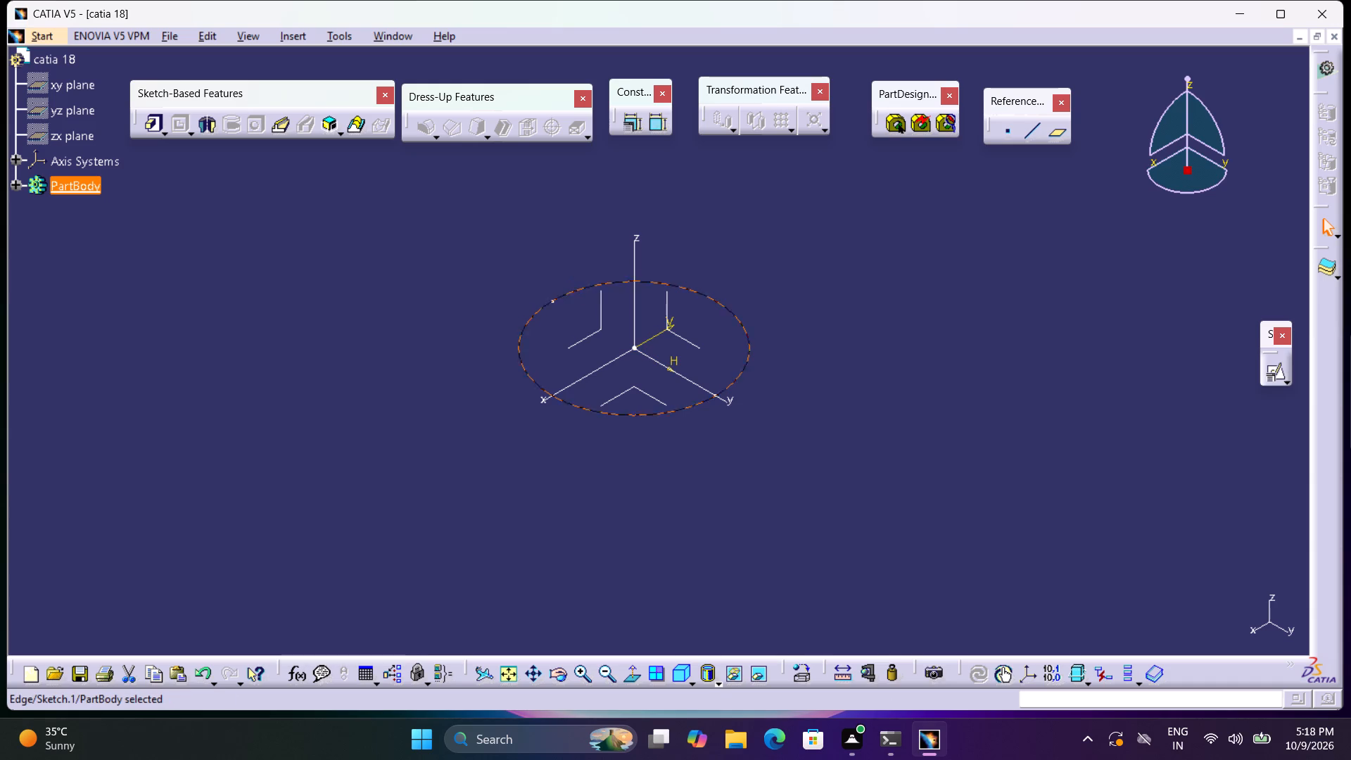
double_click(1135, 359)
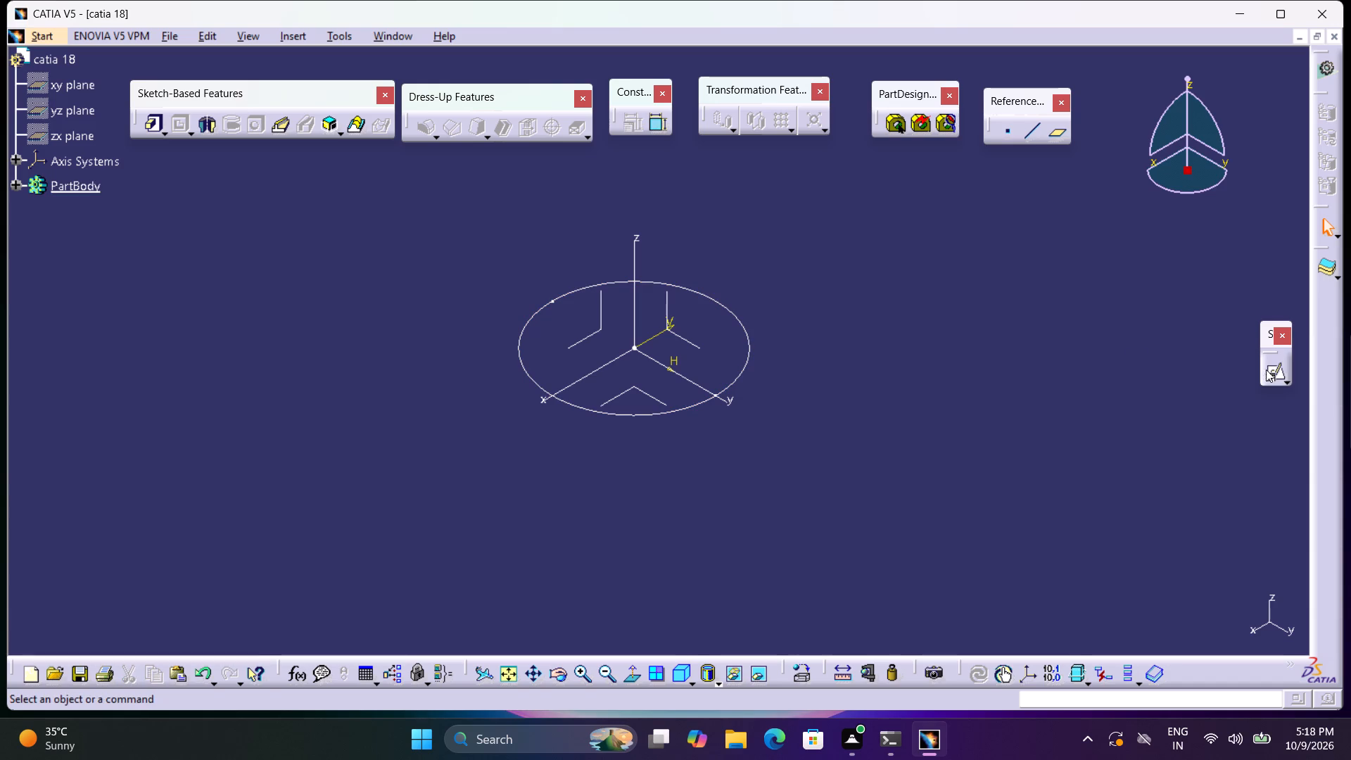
Create a second positioned sketch using the circle's sketch as its reference, with implicit origin and orientation.
left_click(1271, 374)
left_click(747, 369)
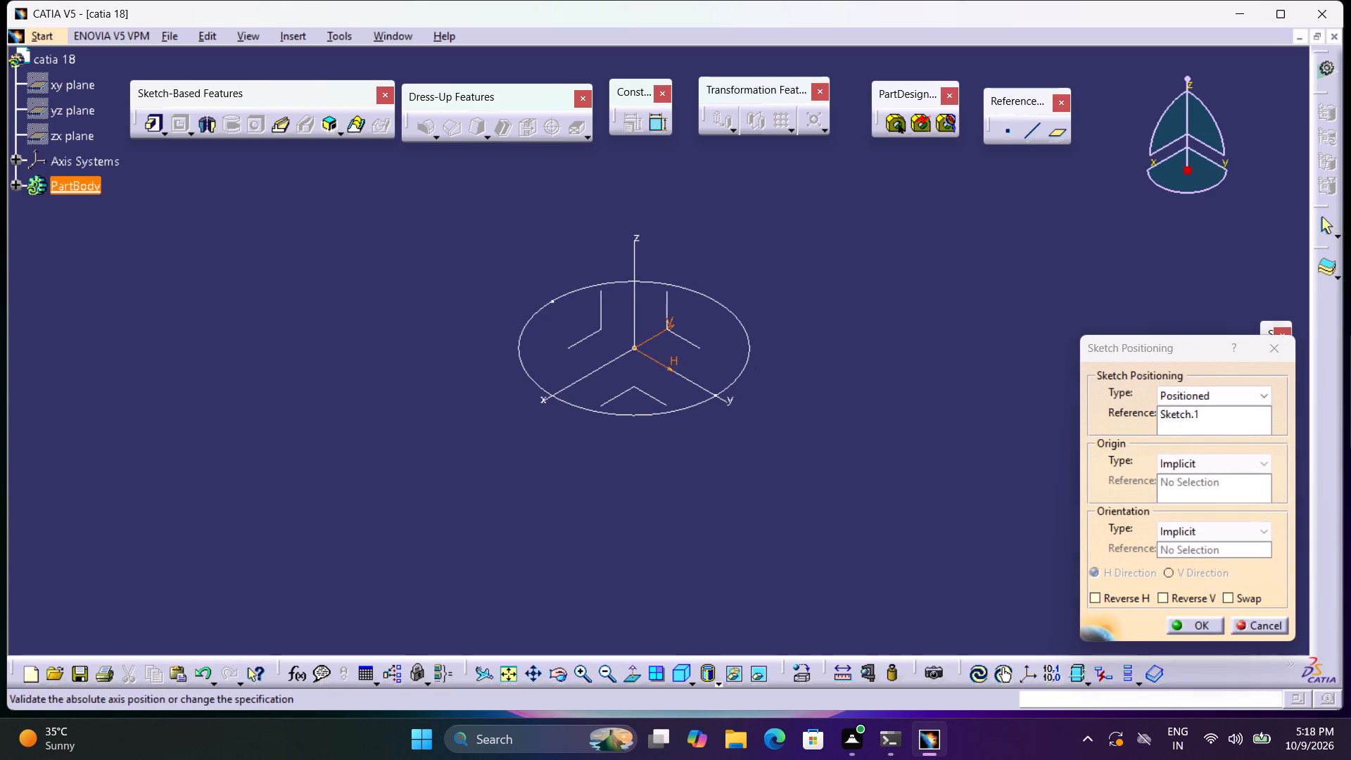
left_click(1177, 627)
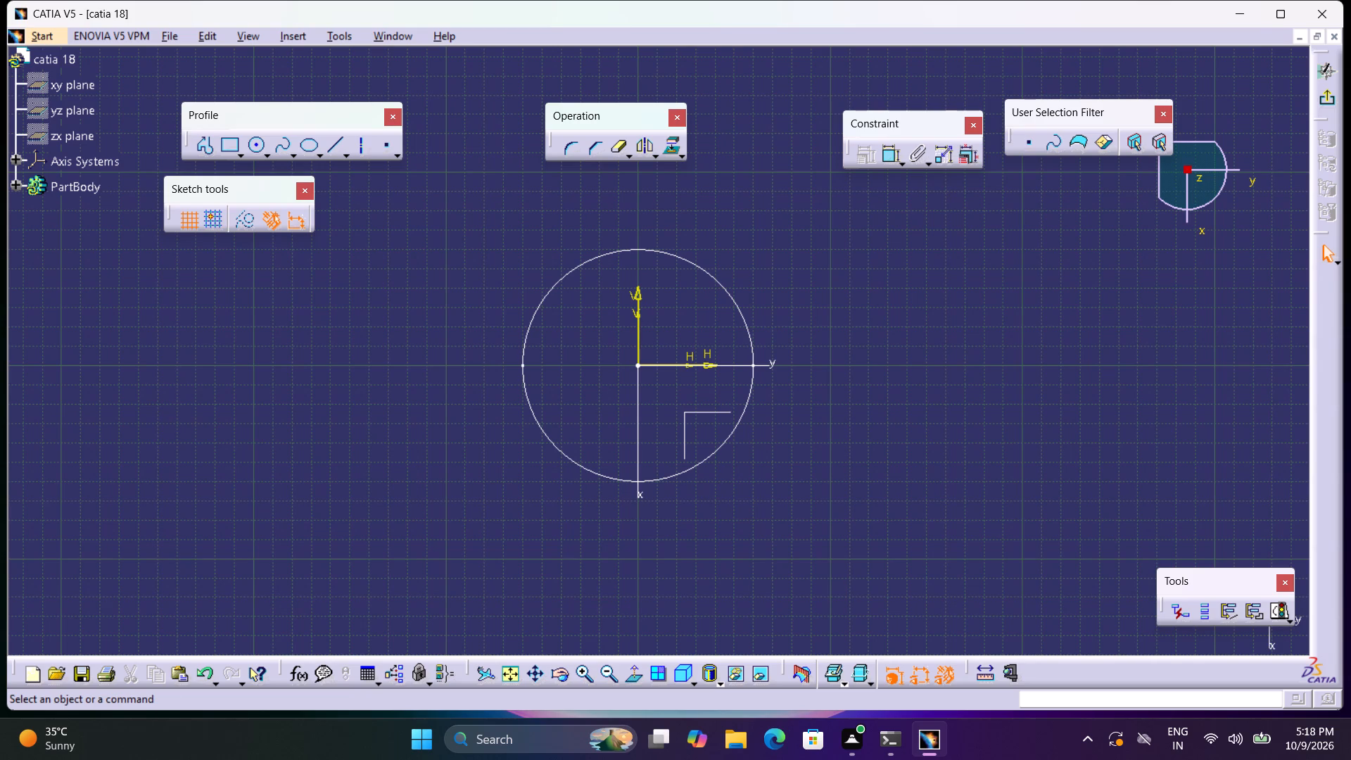
With the Profile tool, draw a horizontal line about 132.5 mm long from the circle's top point in the negative H direction.
left_click(202, 141)
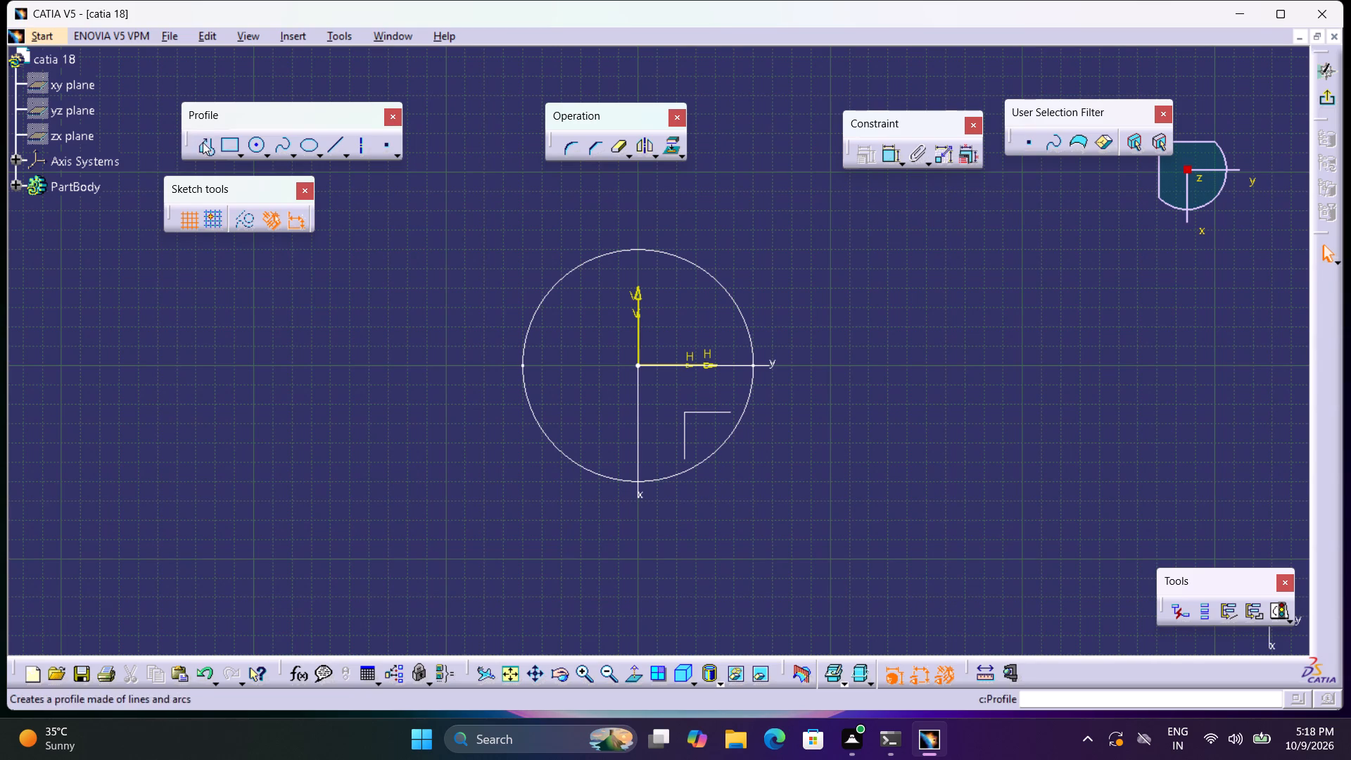
left_click(638, 248)
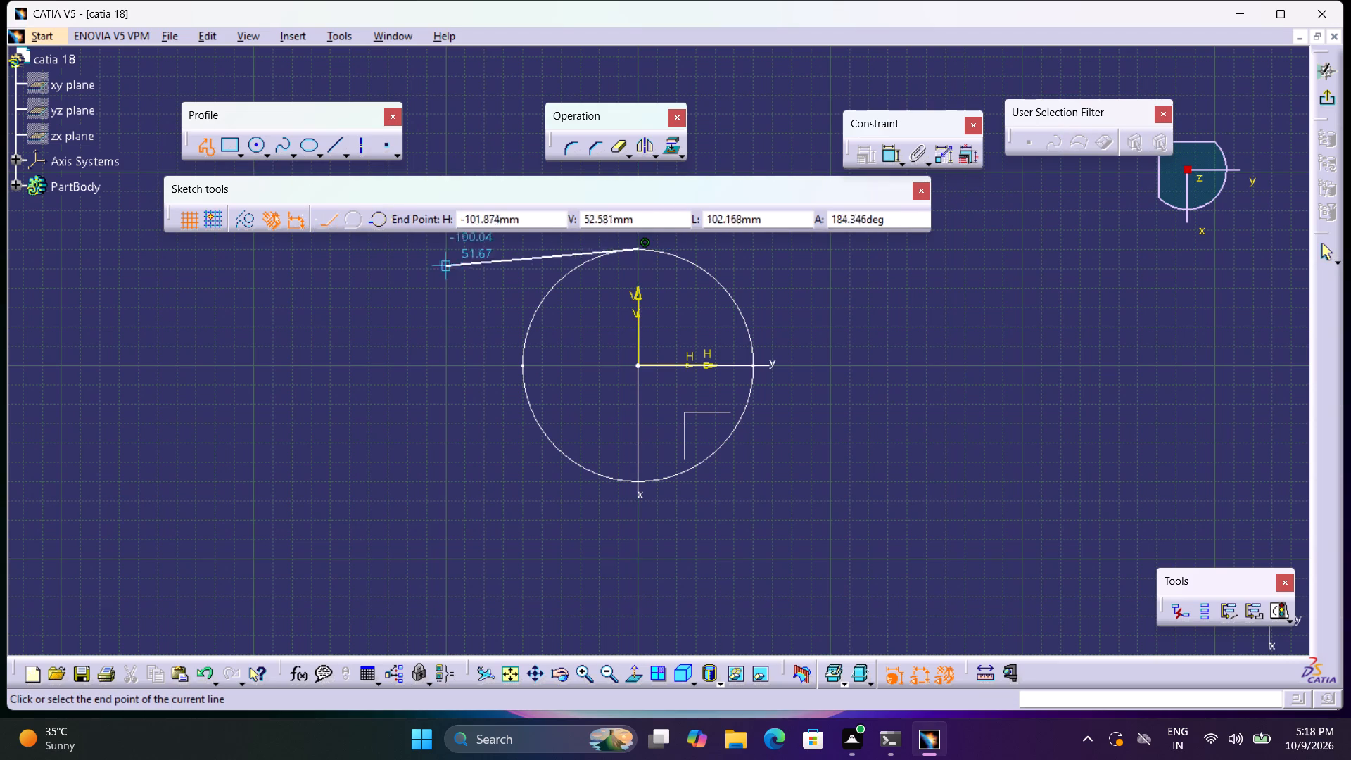
left_click(382, 251)
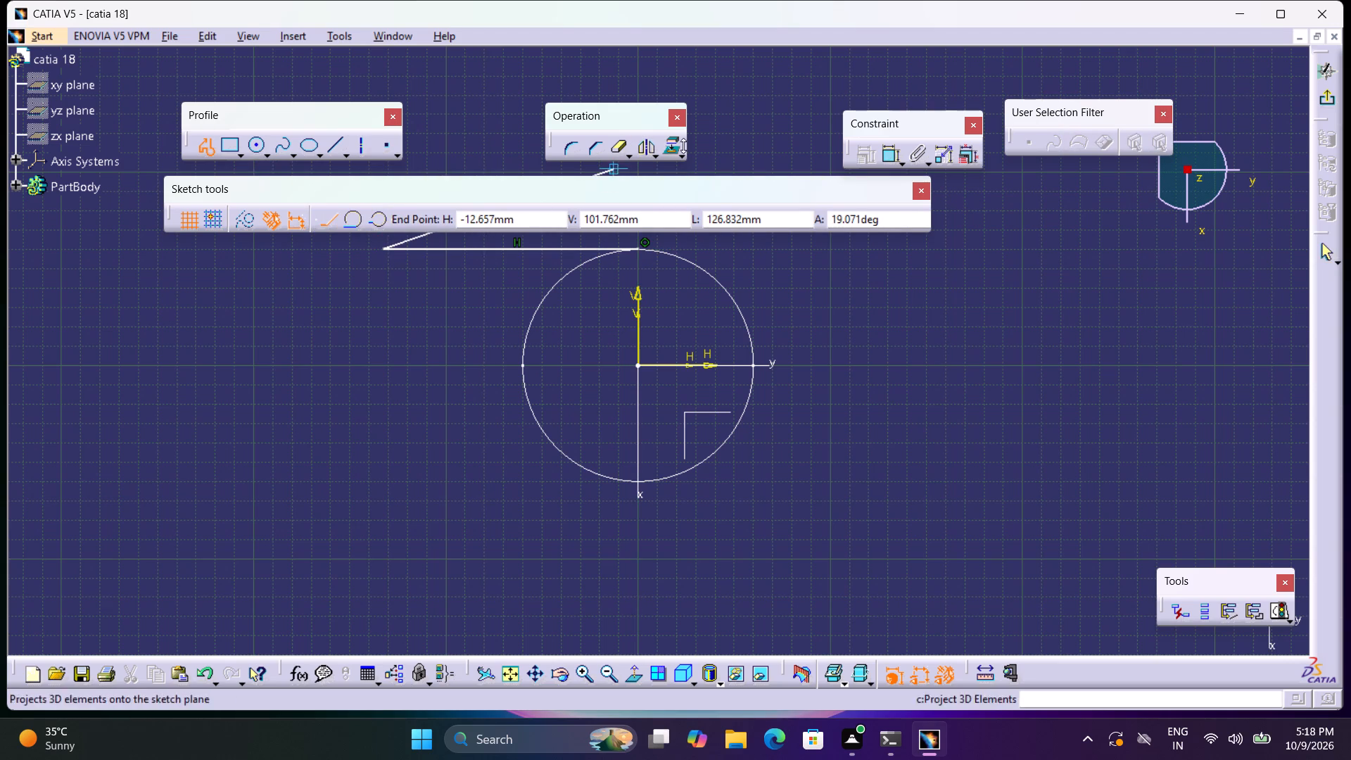
Dimension the horizontal line's length and set it to 700 mm.
left_click(890, 153)
left_click(569, 211)
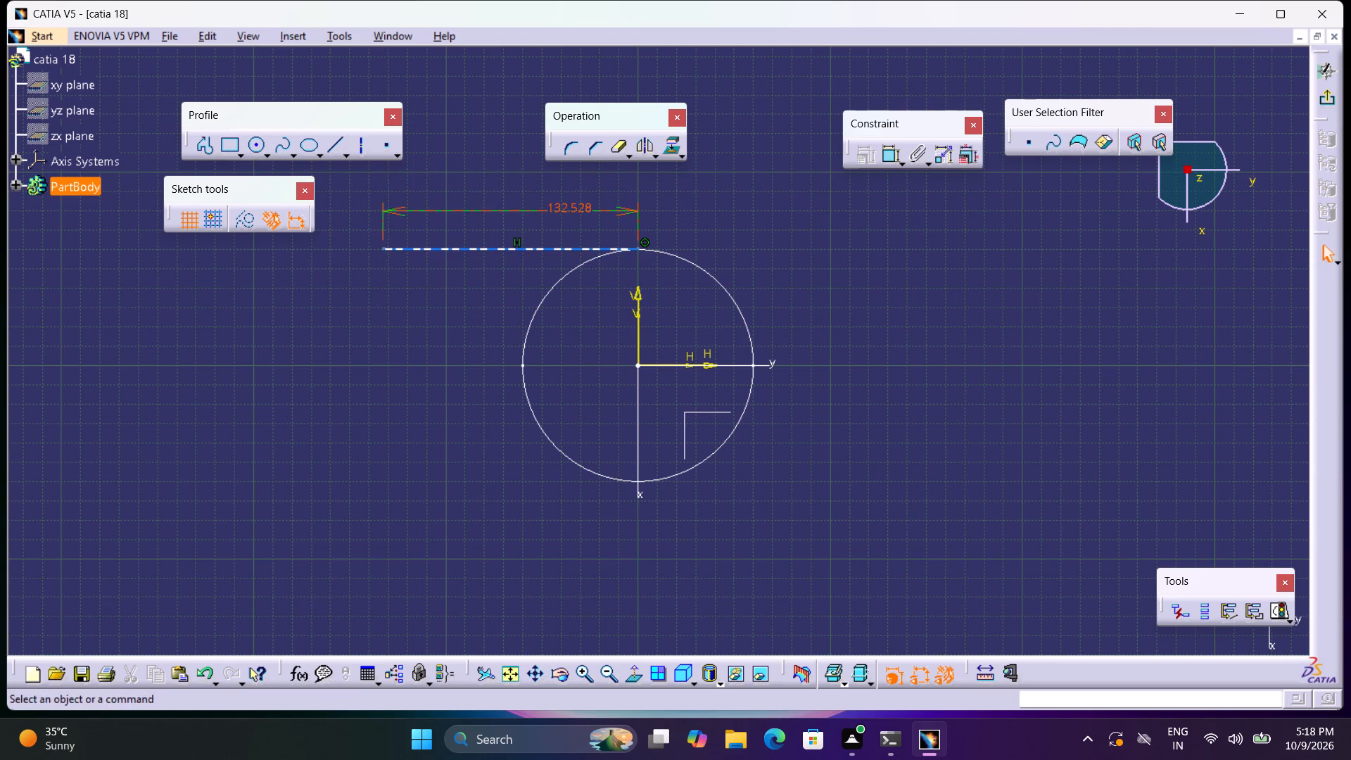
double_click(571, 207)
type("700")
key("Return")
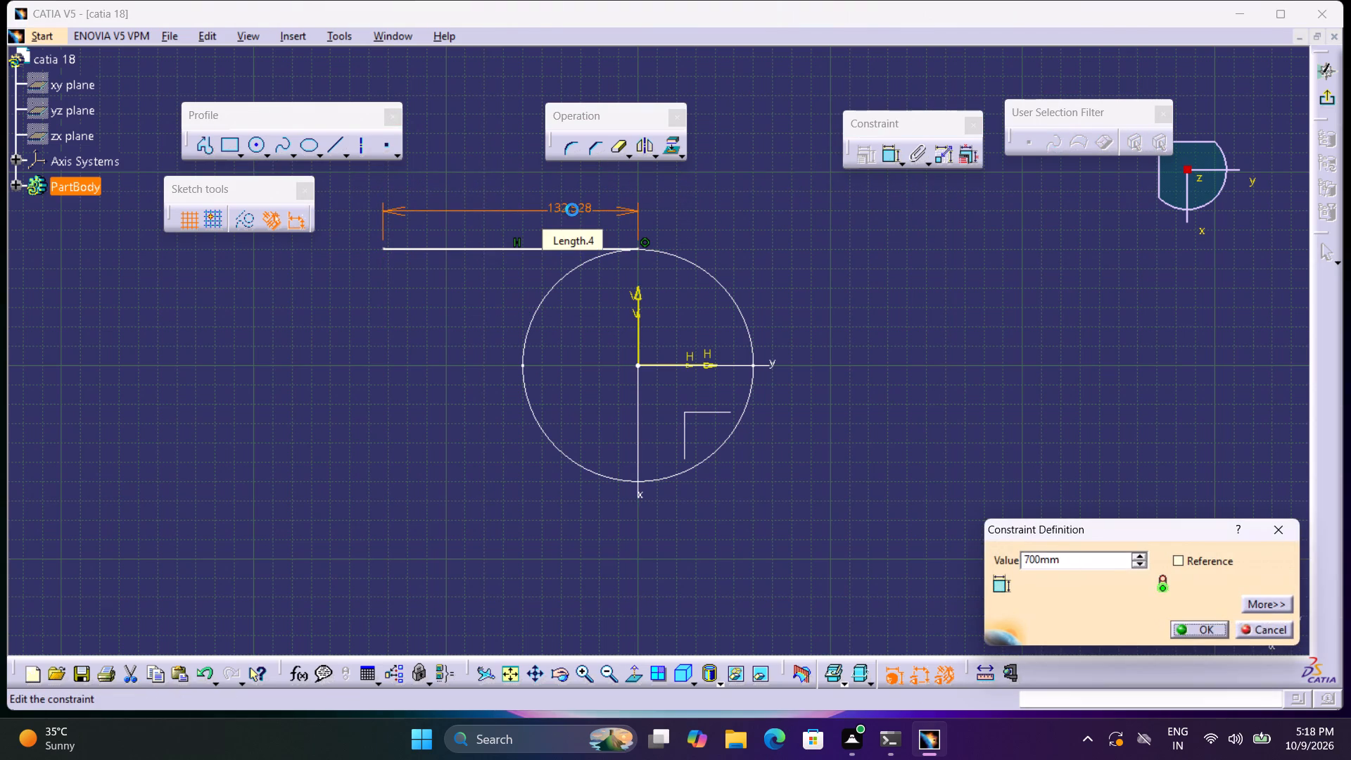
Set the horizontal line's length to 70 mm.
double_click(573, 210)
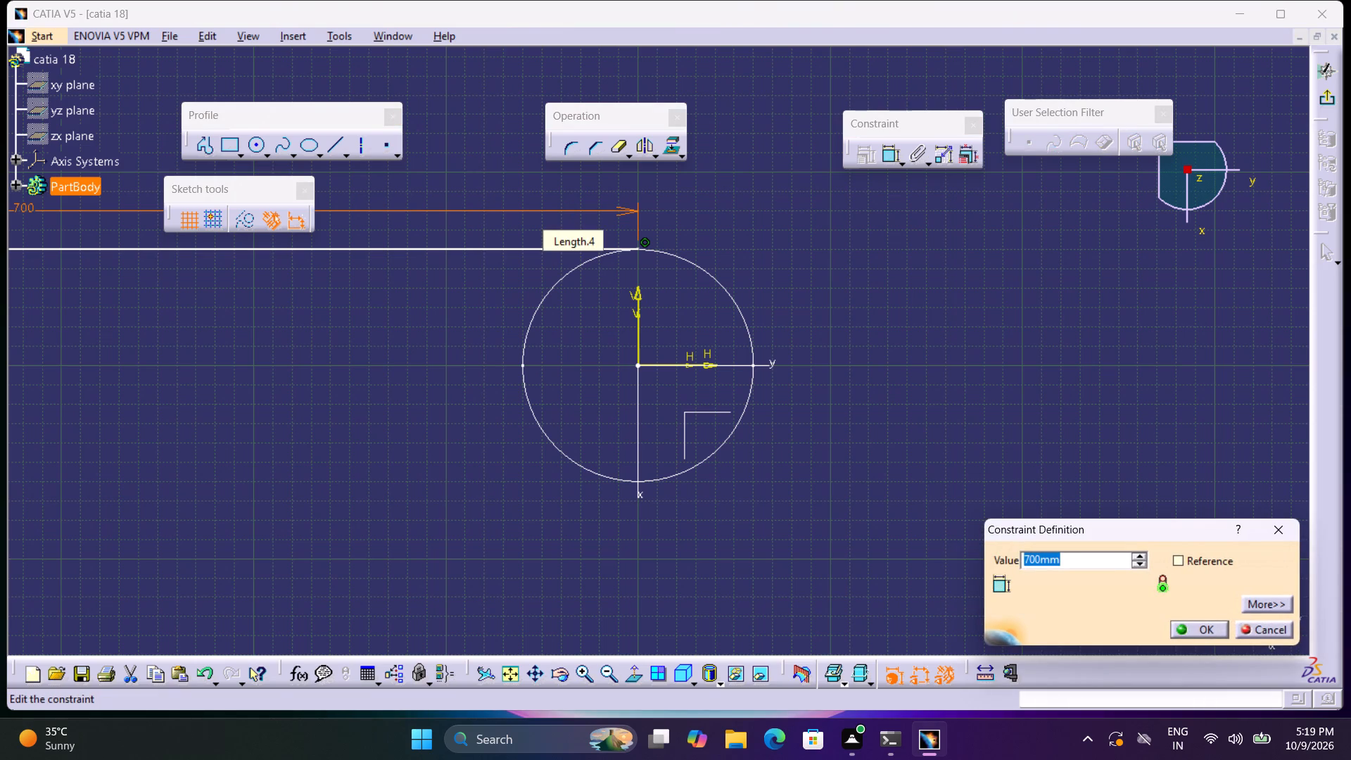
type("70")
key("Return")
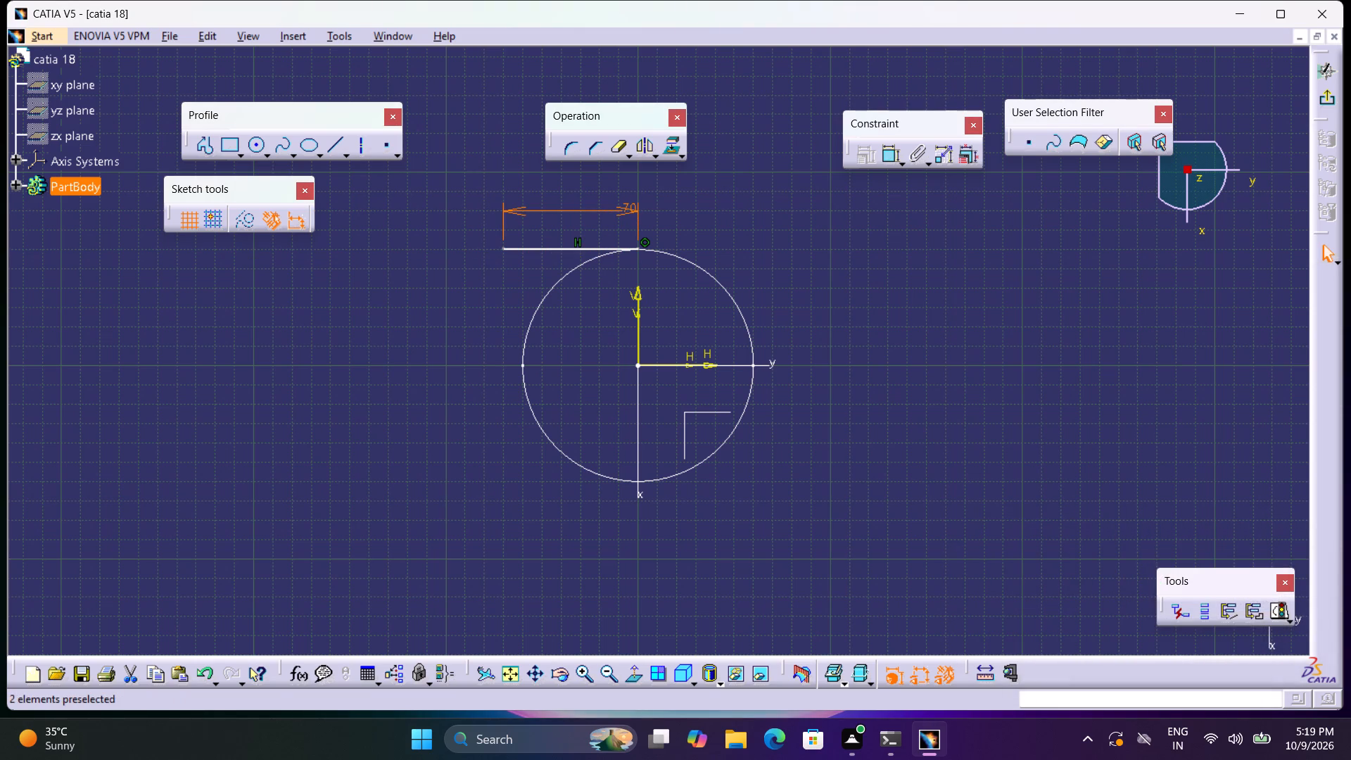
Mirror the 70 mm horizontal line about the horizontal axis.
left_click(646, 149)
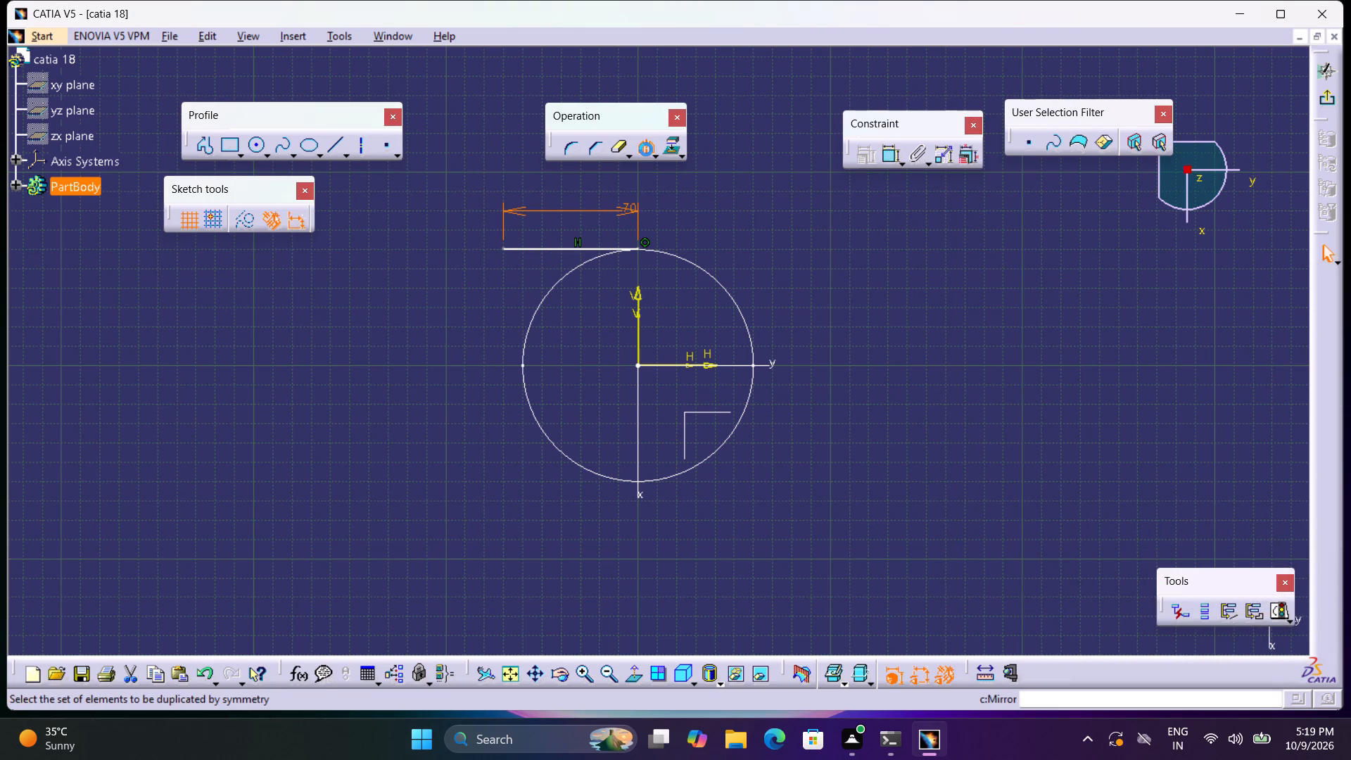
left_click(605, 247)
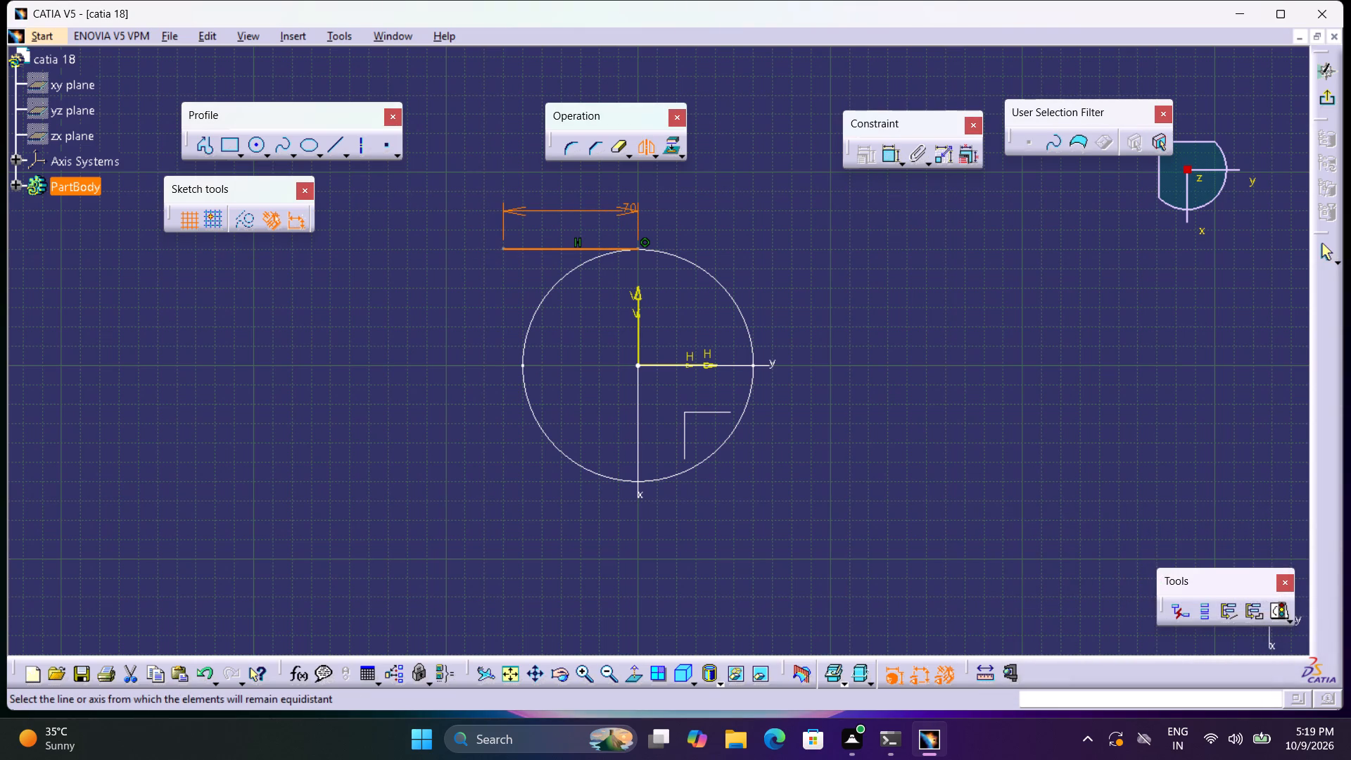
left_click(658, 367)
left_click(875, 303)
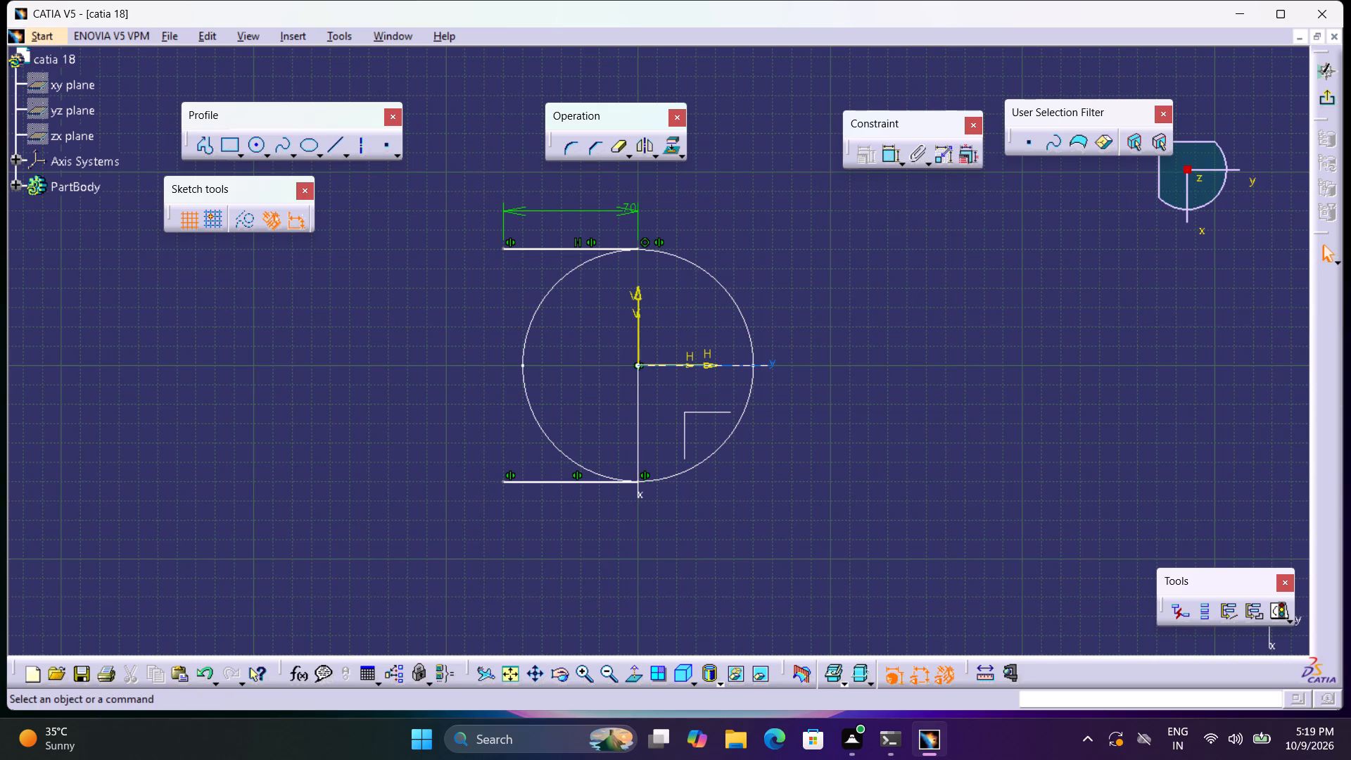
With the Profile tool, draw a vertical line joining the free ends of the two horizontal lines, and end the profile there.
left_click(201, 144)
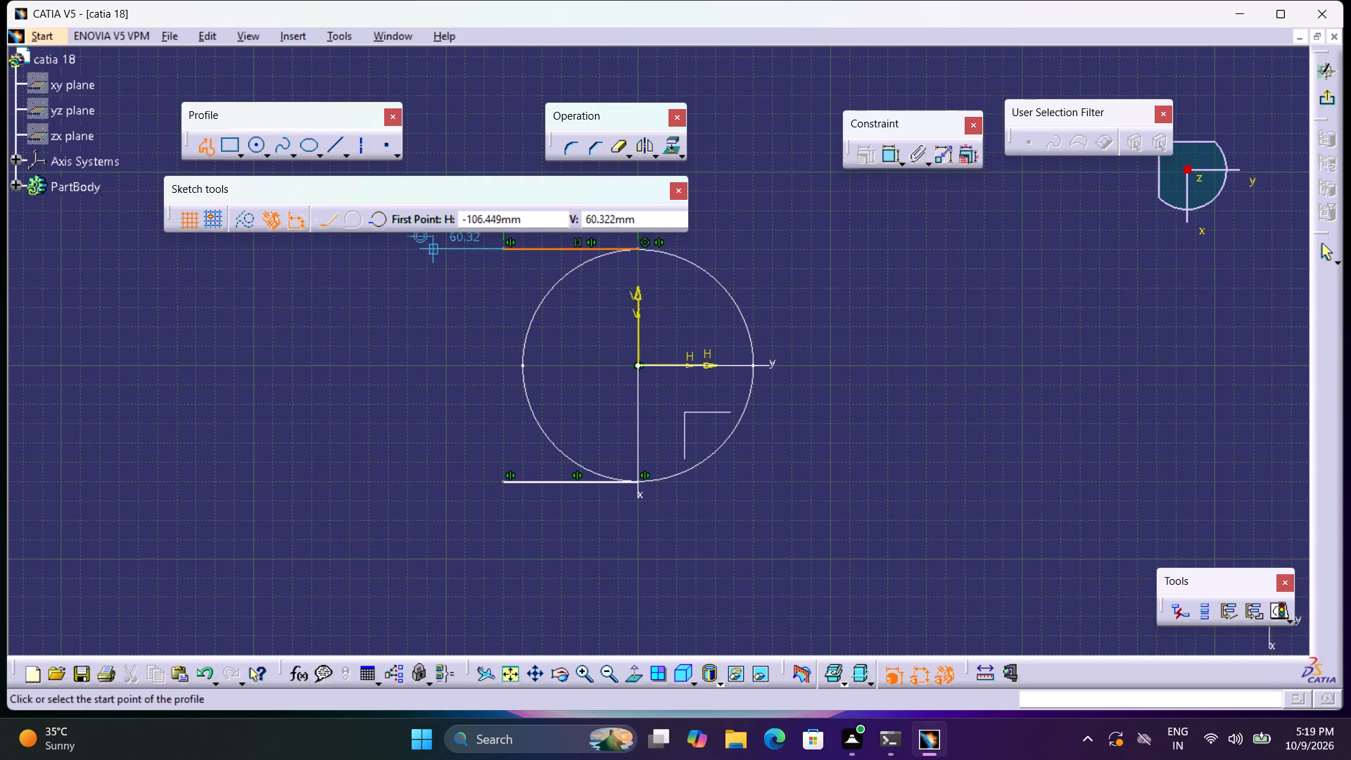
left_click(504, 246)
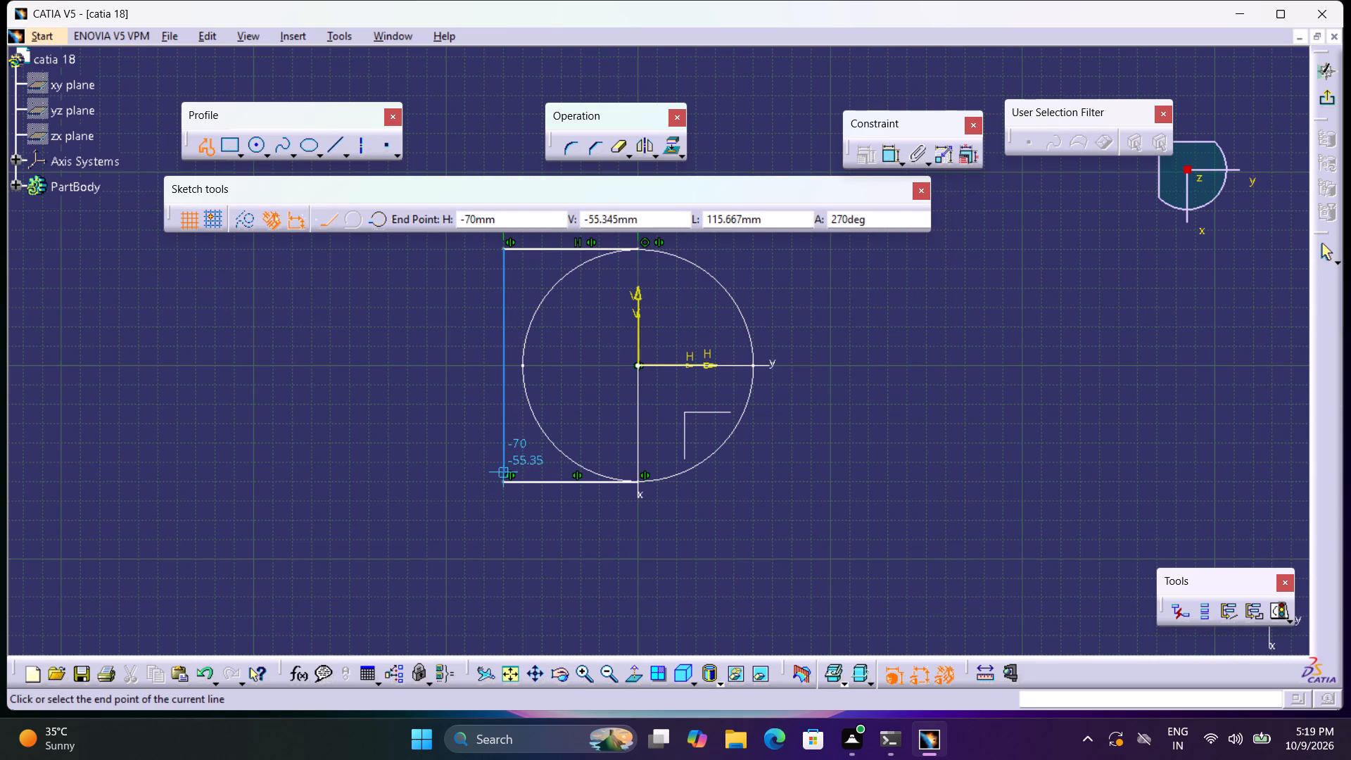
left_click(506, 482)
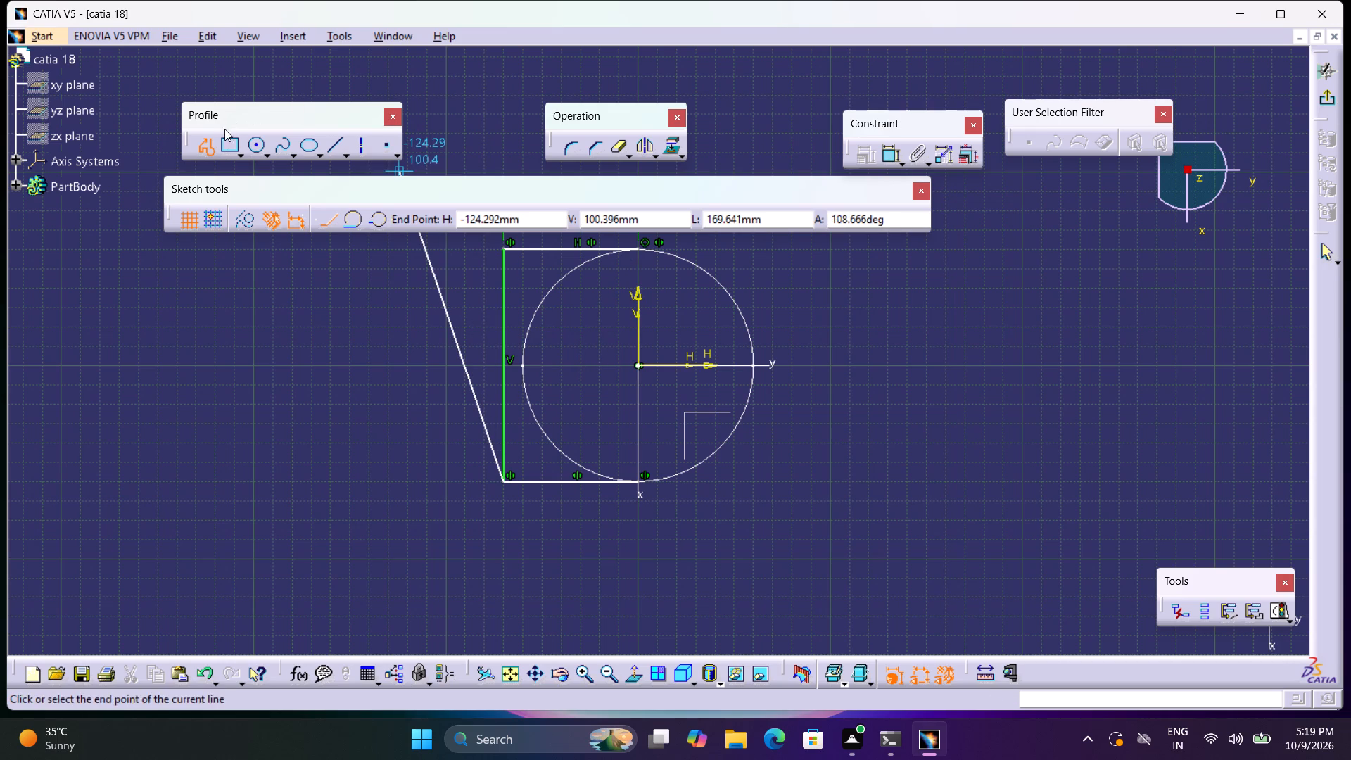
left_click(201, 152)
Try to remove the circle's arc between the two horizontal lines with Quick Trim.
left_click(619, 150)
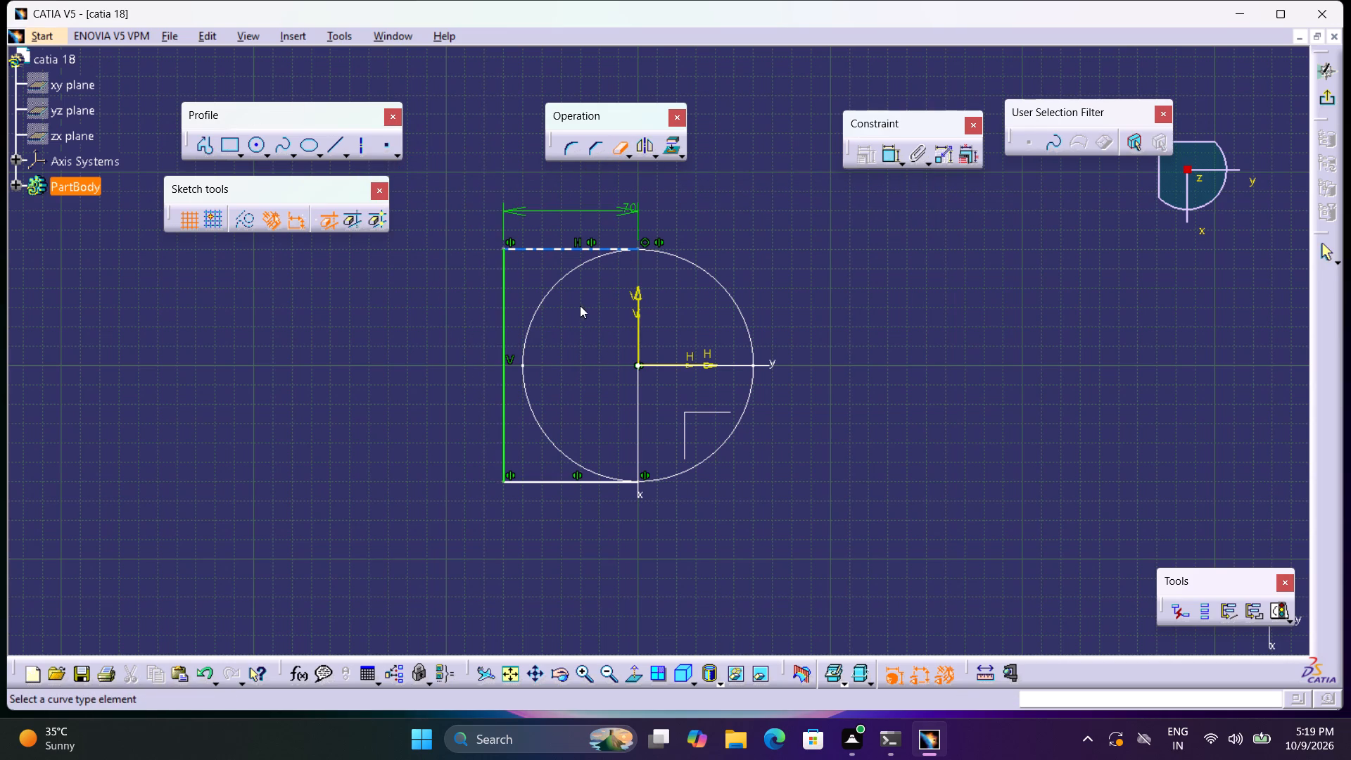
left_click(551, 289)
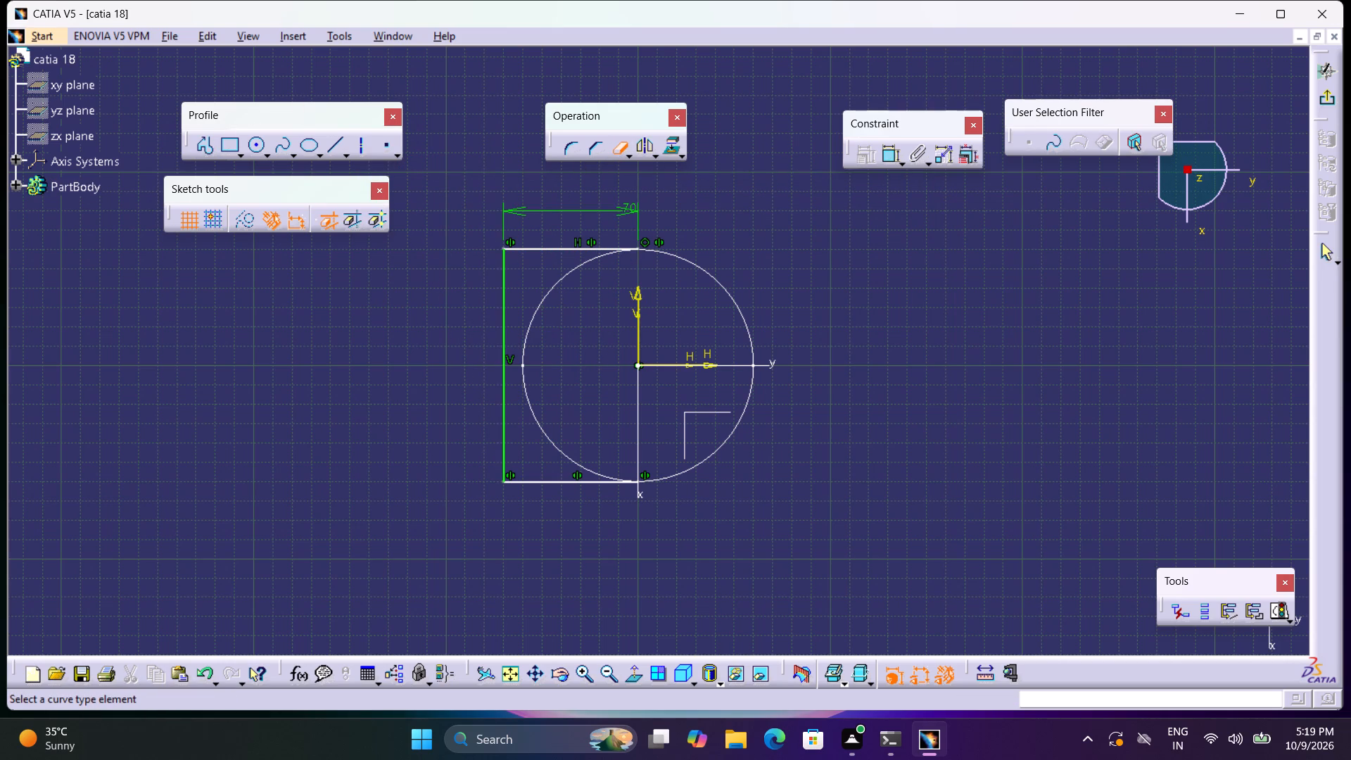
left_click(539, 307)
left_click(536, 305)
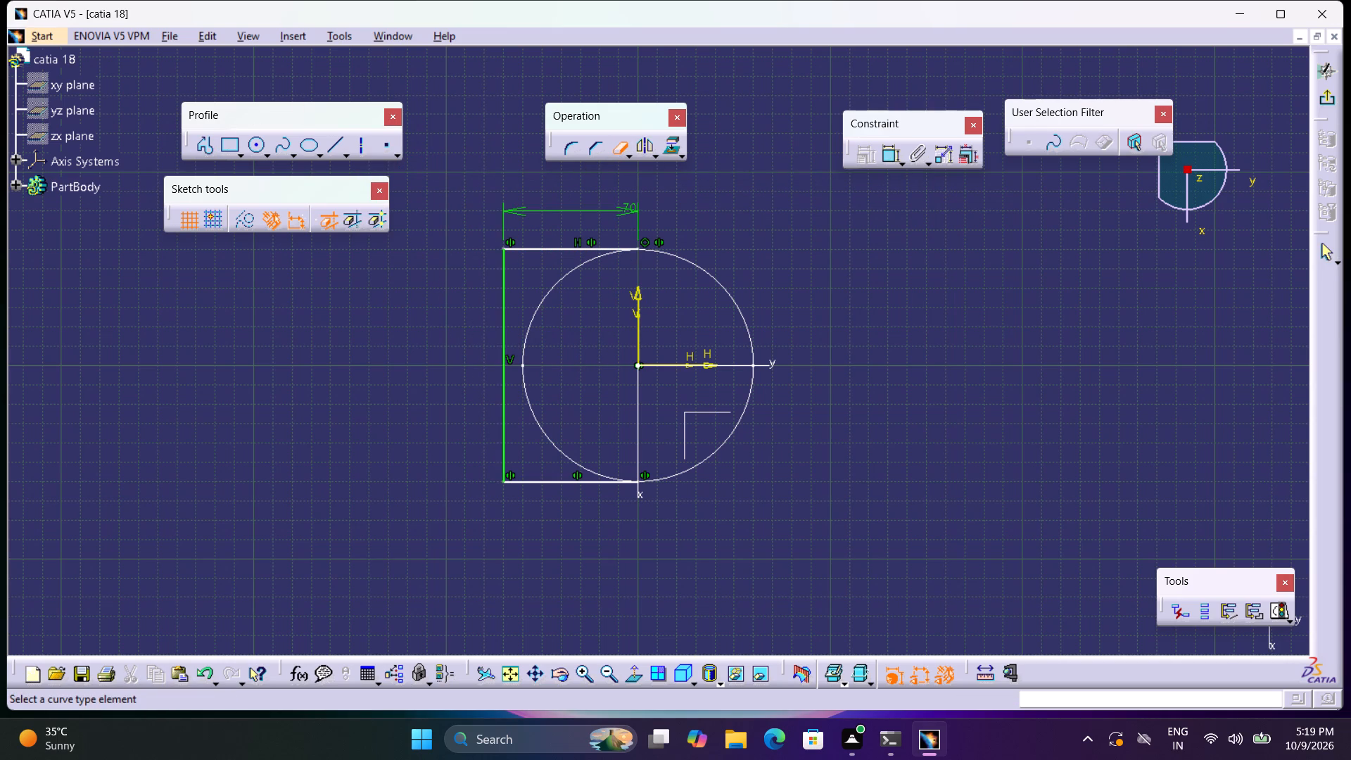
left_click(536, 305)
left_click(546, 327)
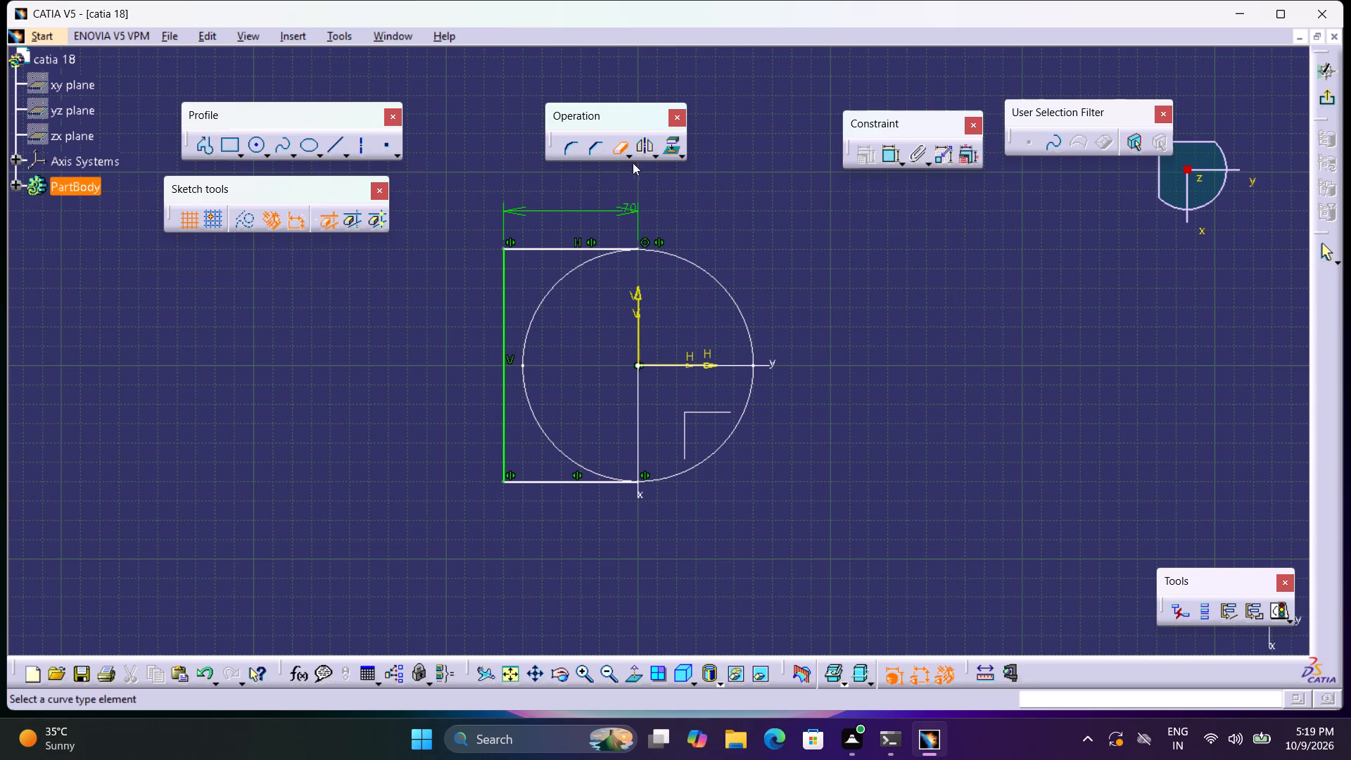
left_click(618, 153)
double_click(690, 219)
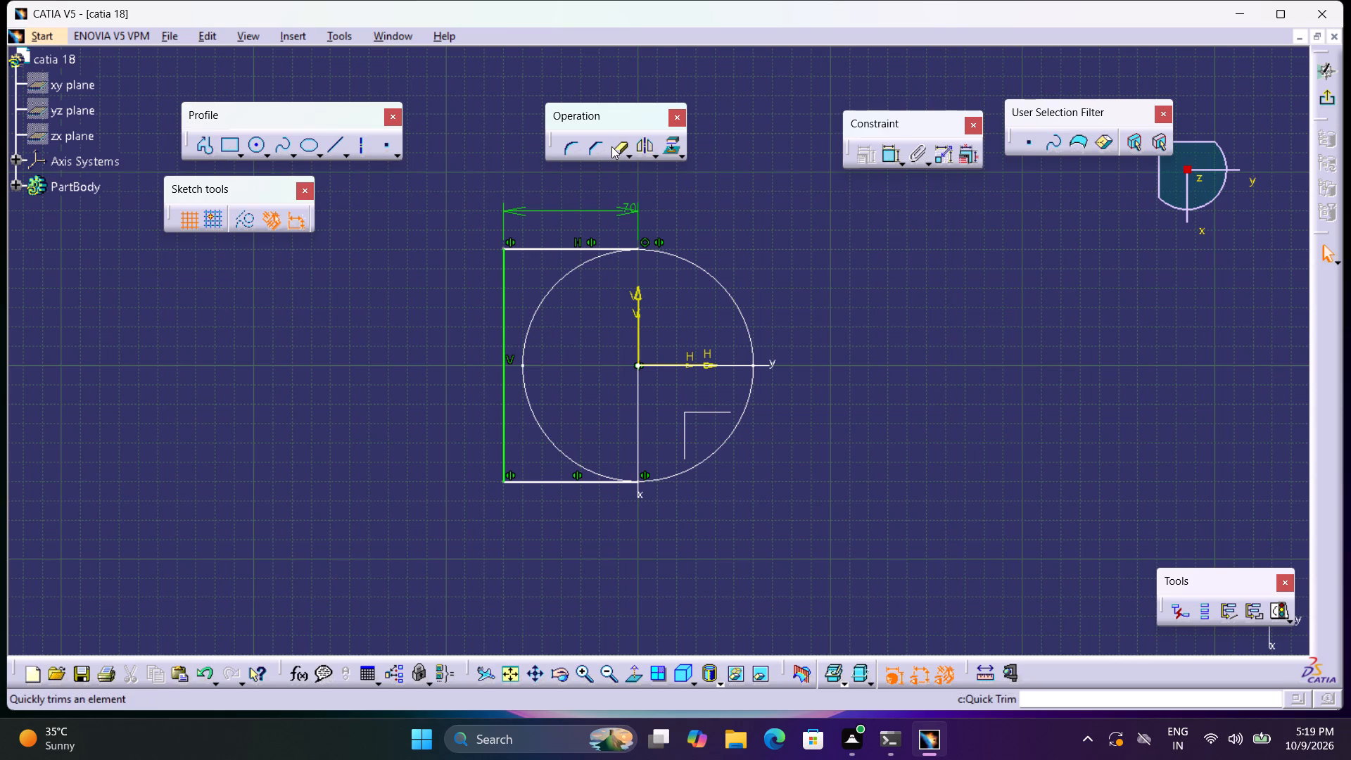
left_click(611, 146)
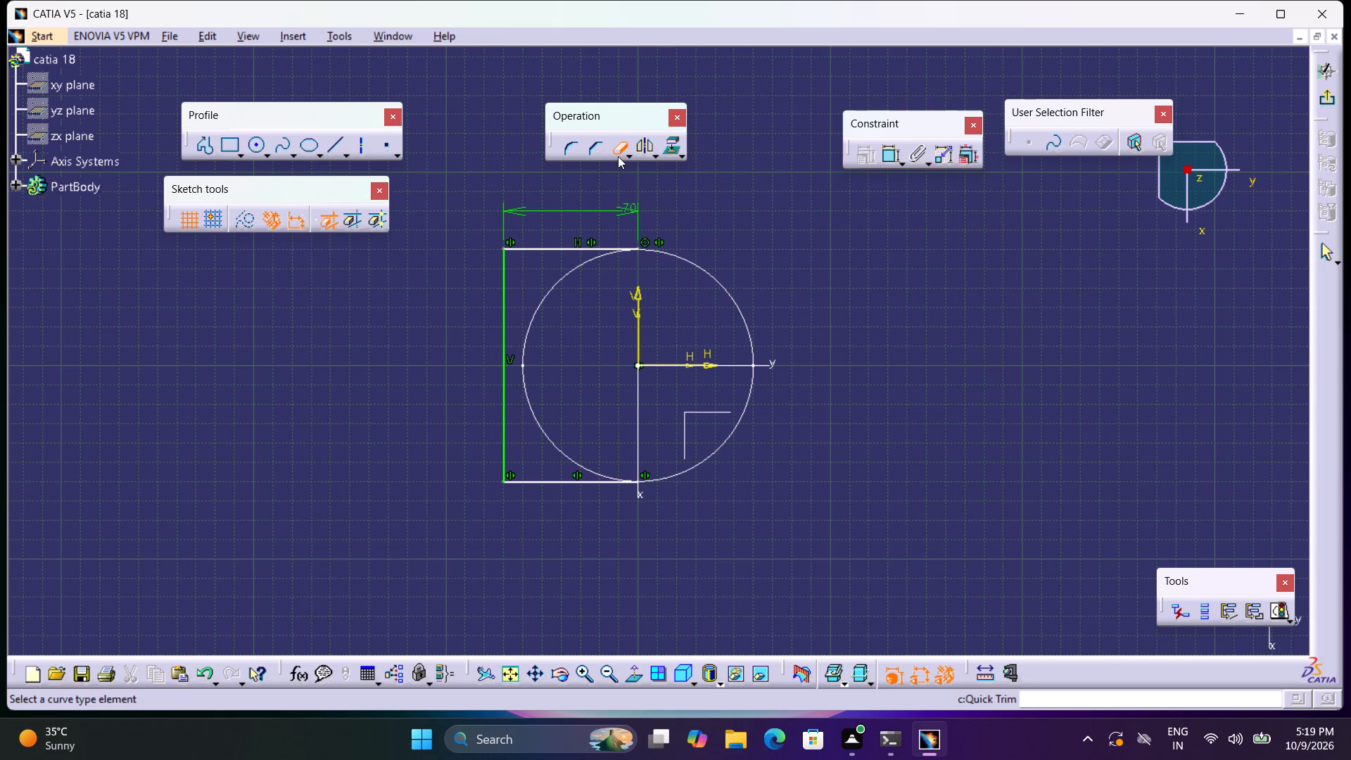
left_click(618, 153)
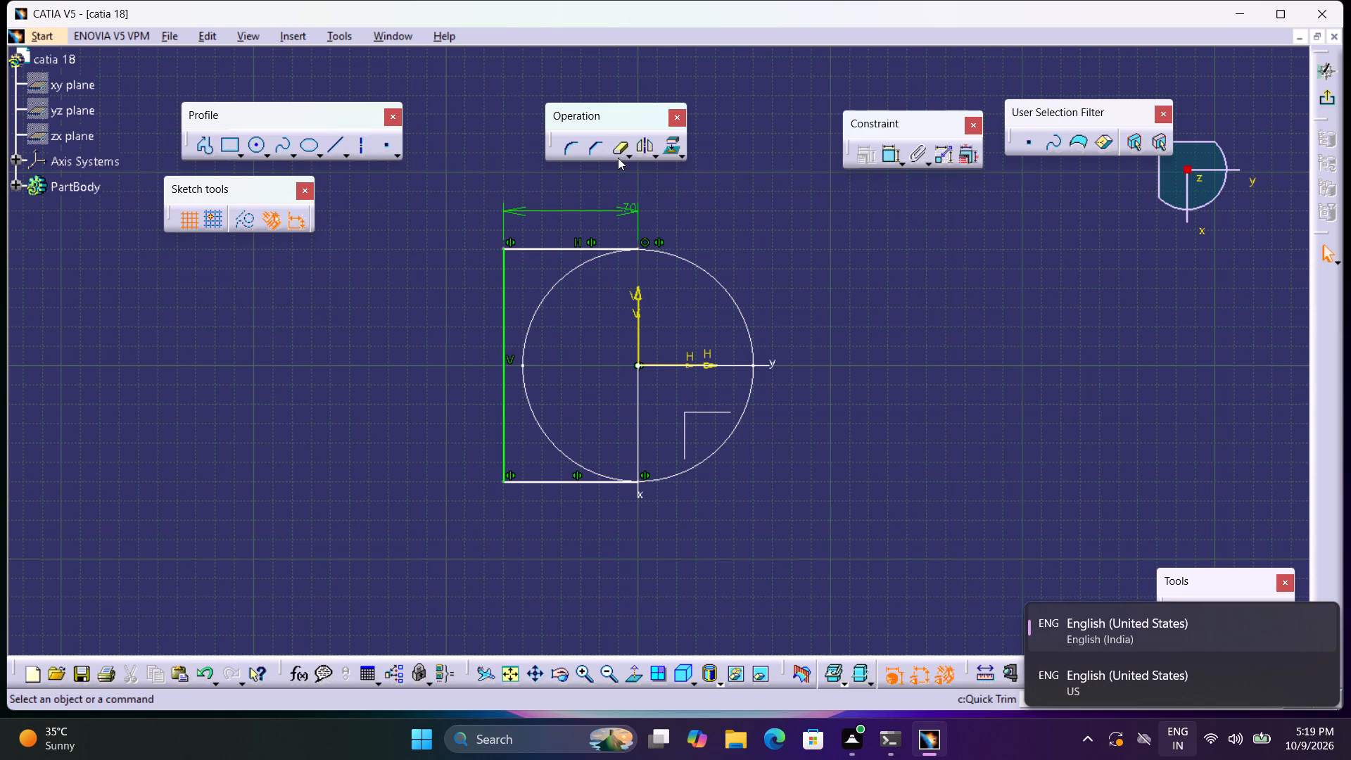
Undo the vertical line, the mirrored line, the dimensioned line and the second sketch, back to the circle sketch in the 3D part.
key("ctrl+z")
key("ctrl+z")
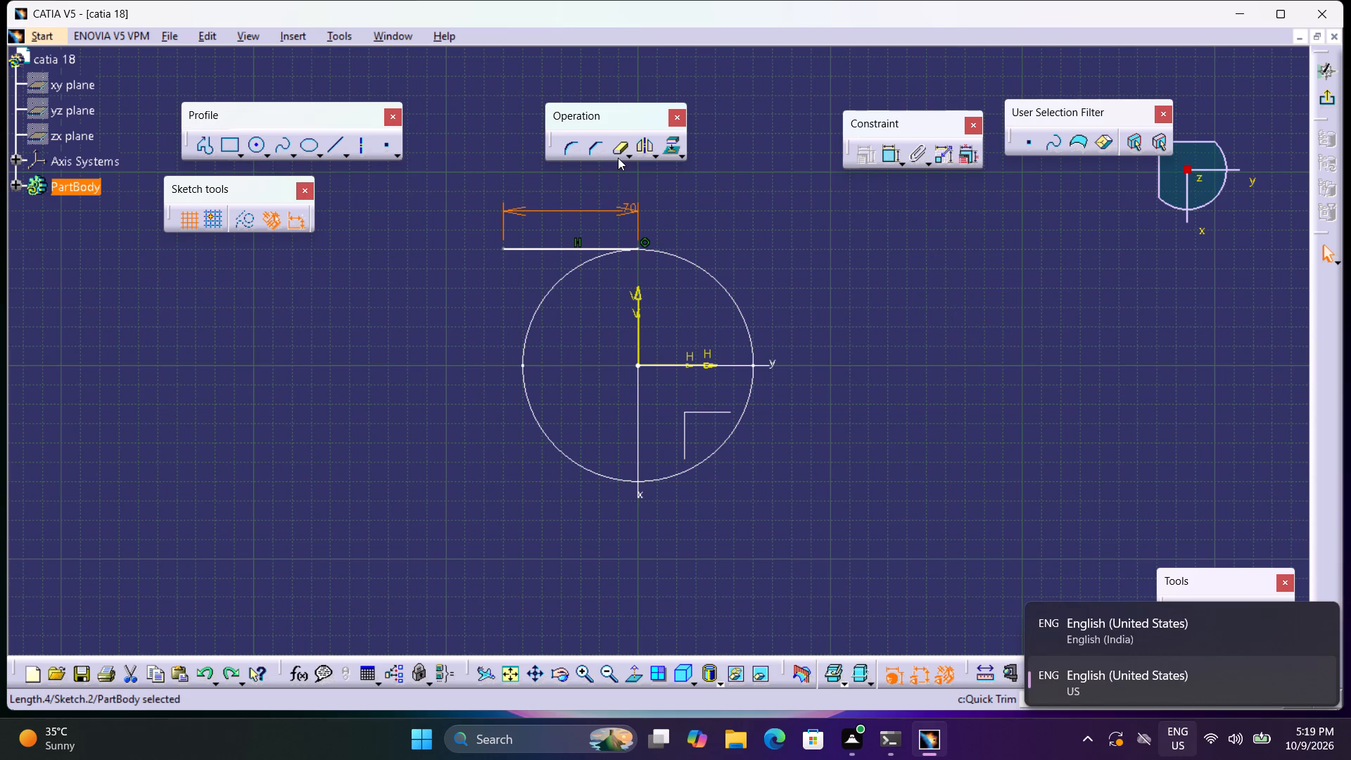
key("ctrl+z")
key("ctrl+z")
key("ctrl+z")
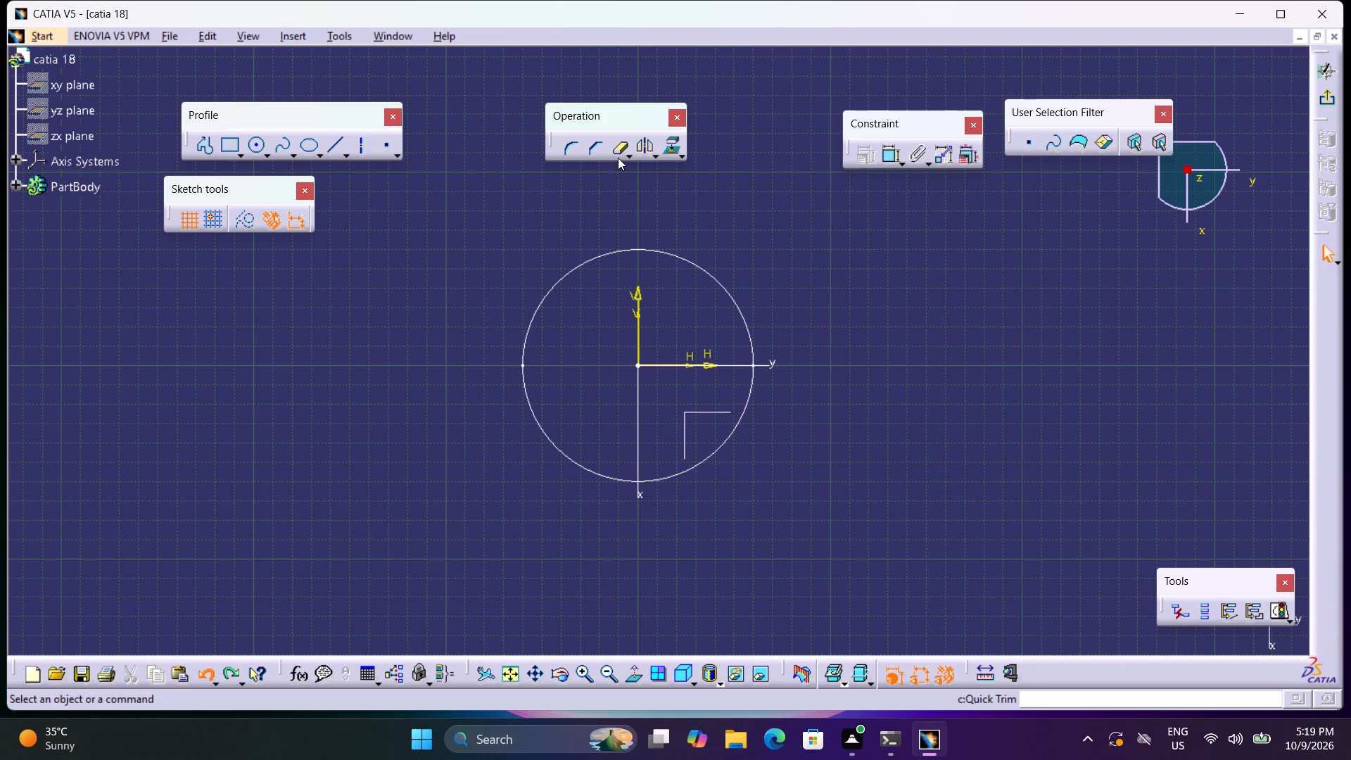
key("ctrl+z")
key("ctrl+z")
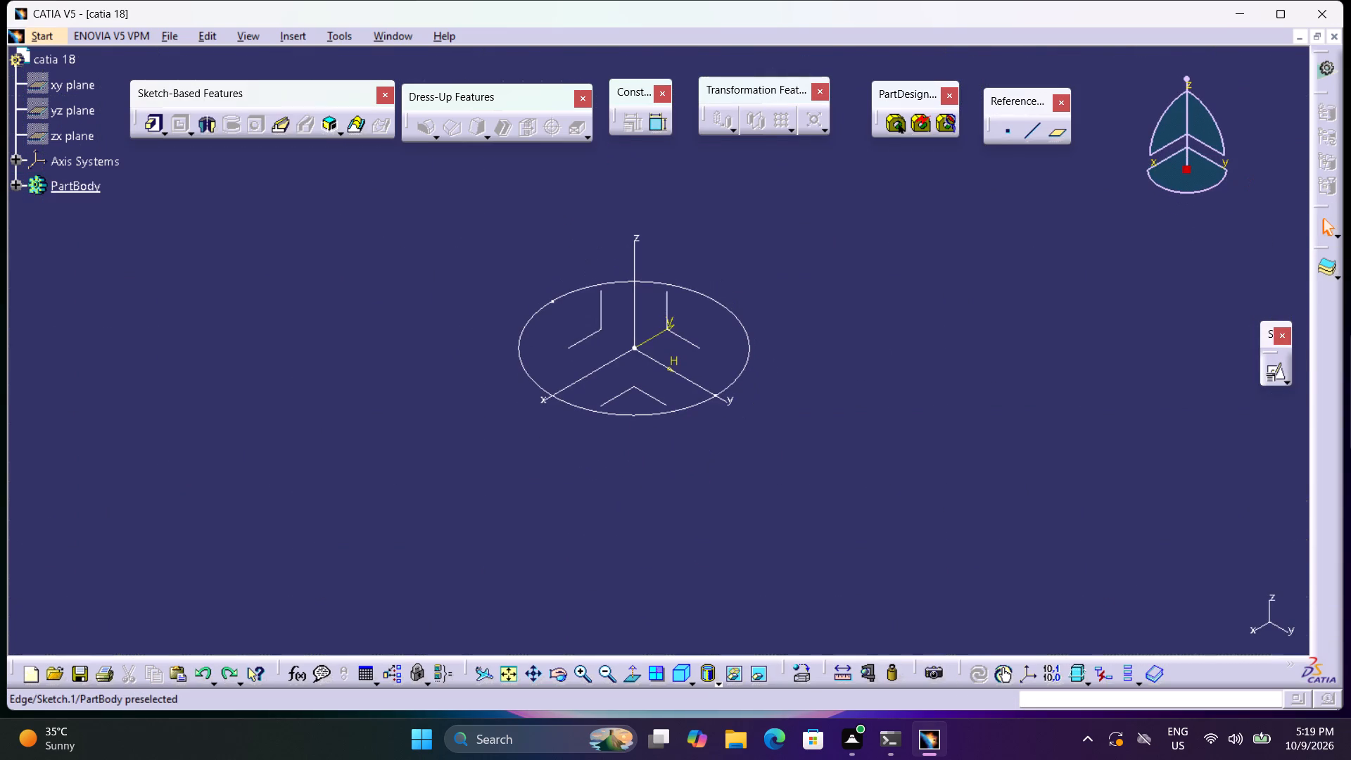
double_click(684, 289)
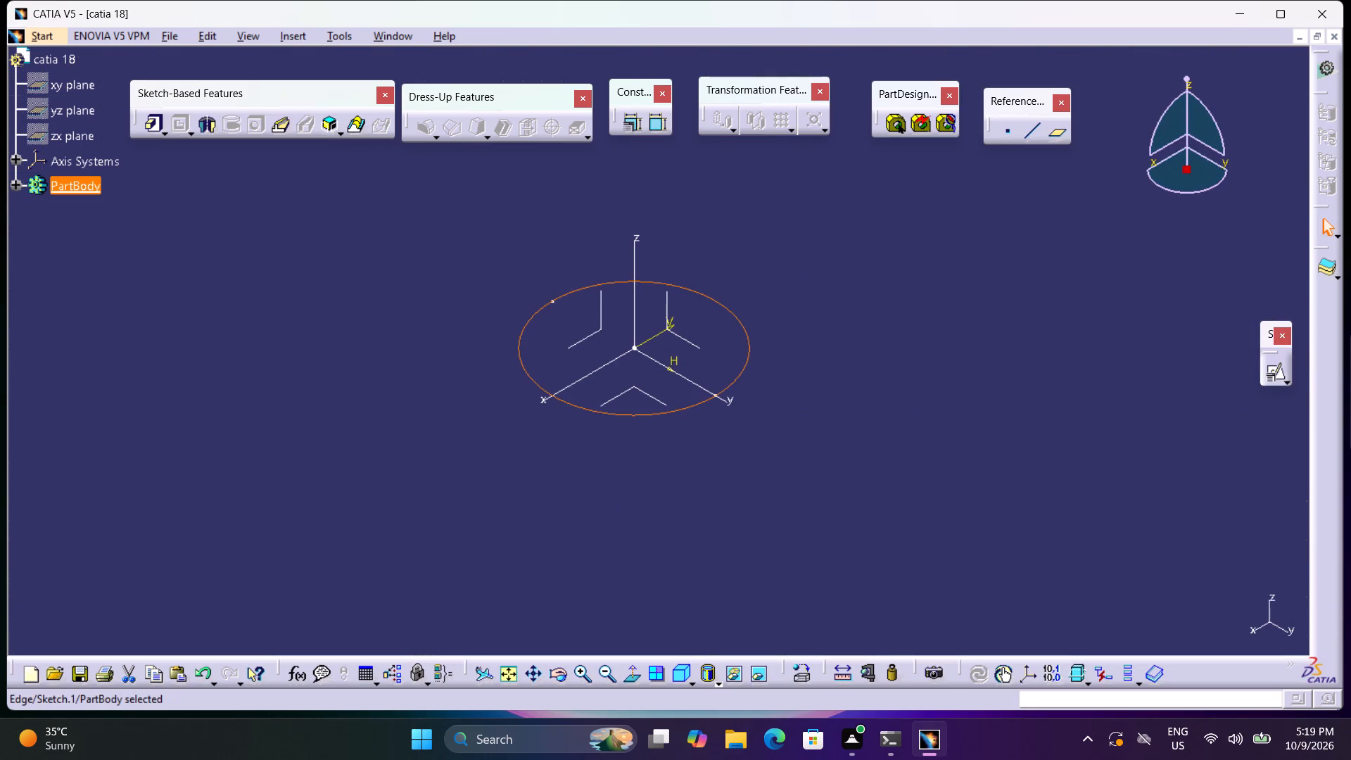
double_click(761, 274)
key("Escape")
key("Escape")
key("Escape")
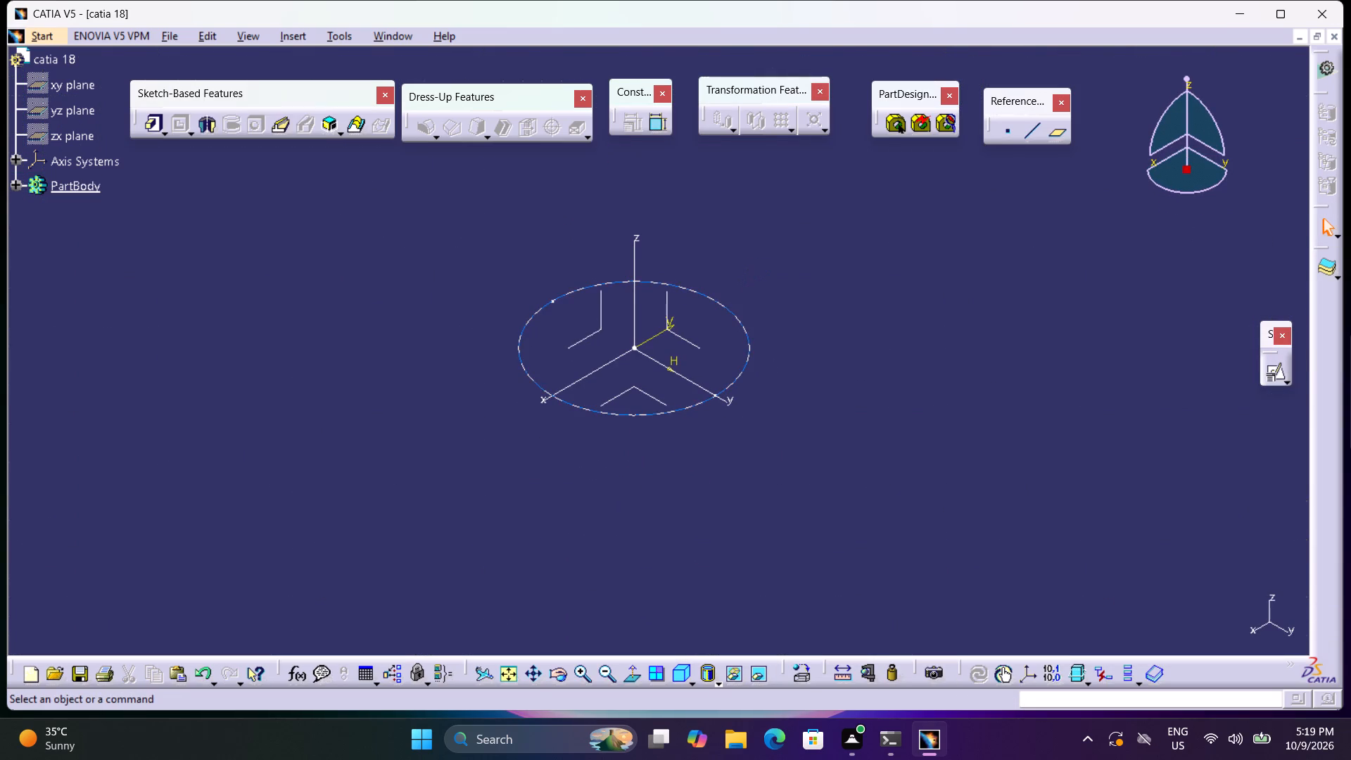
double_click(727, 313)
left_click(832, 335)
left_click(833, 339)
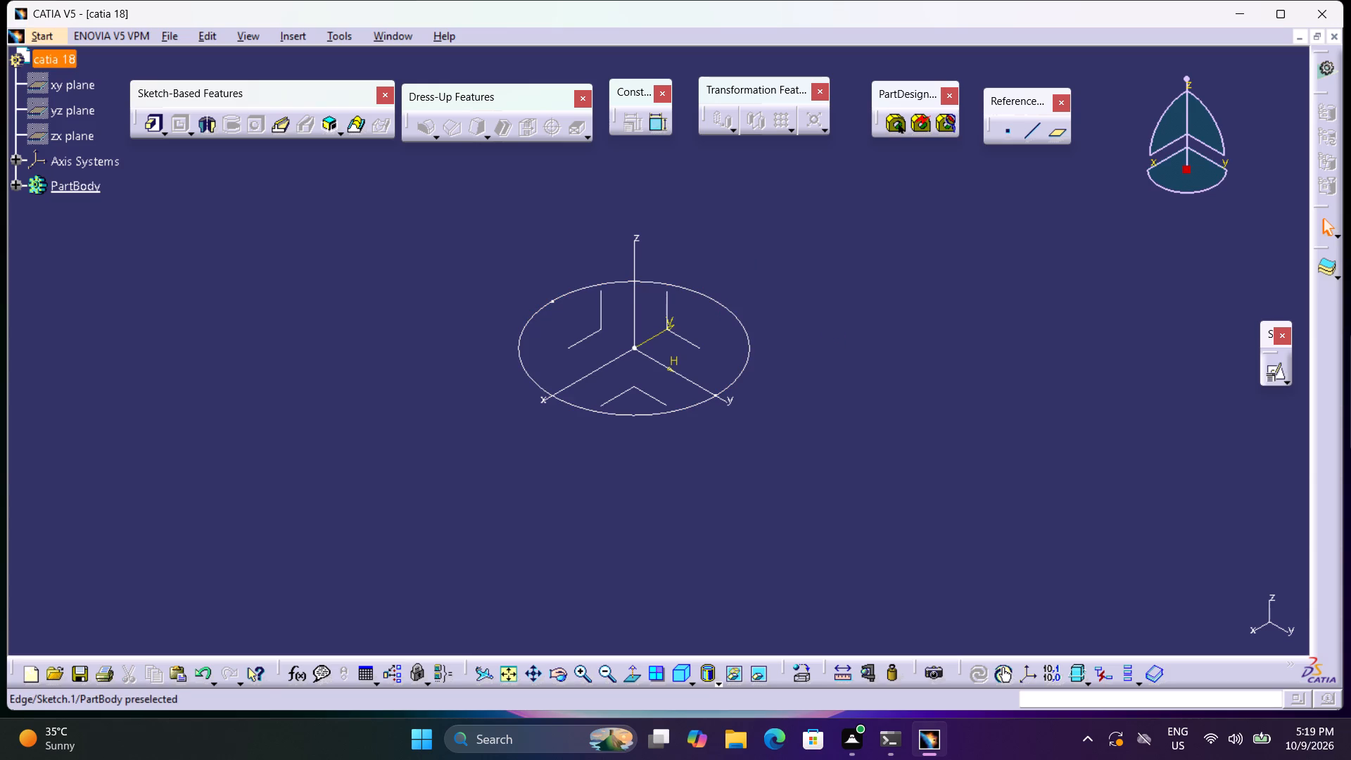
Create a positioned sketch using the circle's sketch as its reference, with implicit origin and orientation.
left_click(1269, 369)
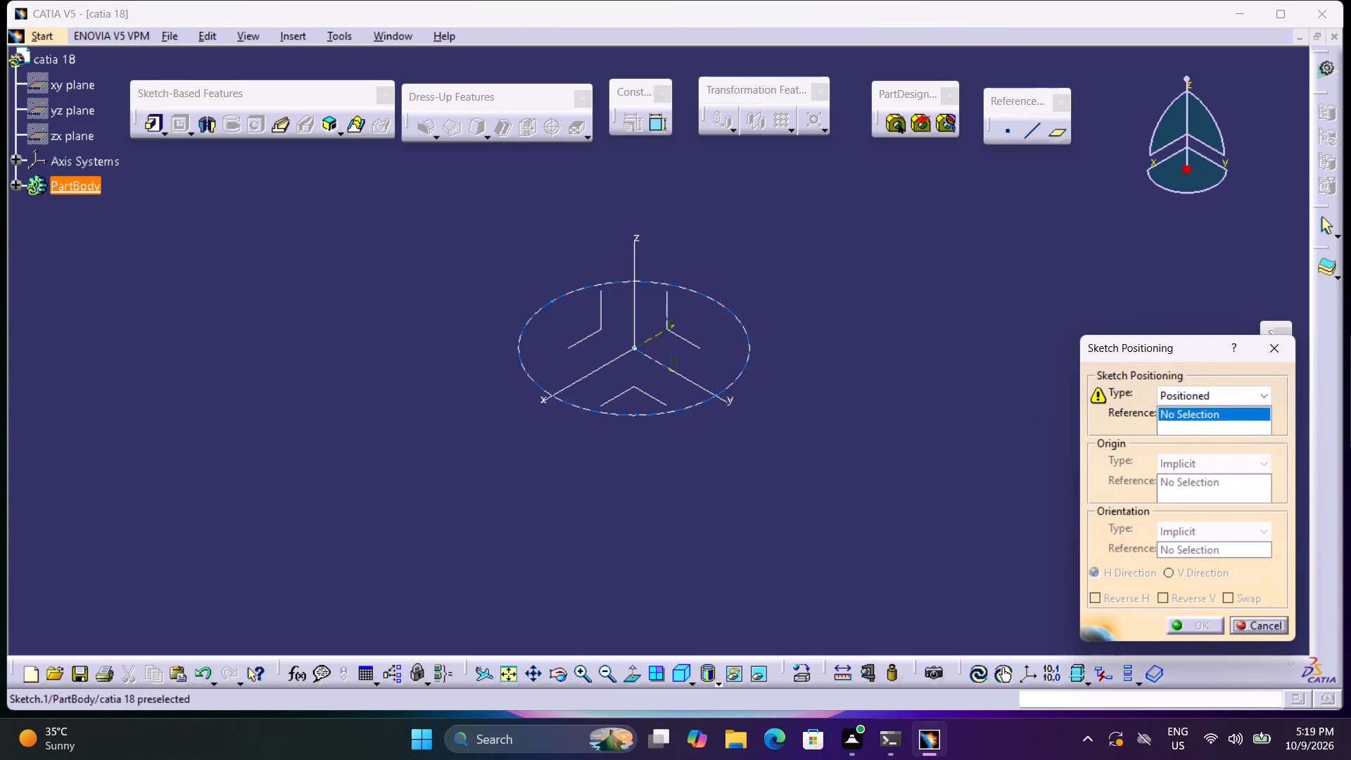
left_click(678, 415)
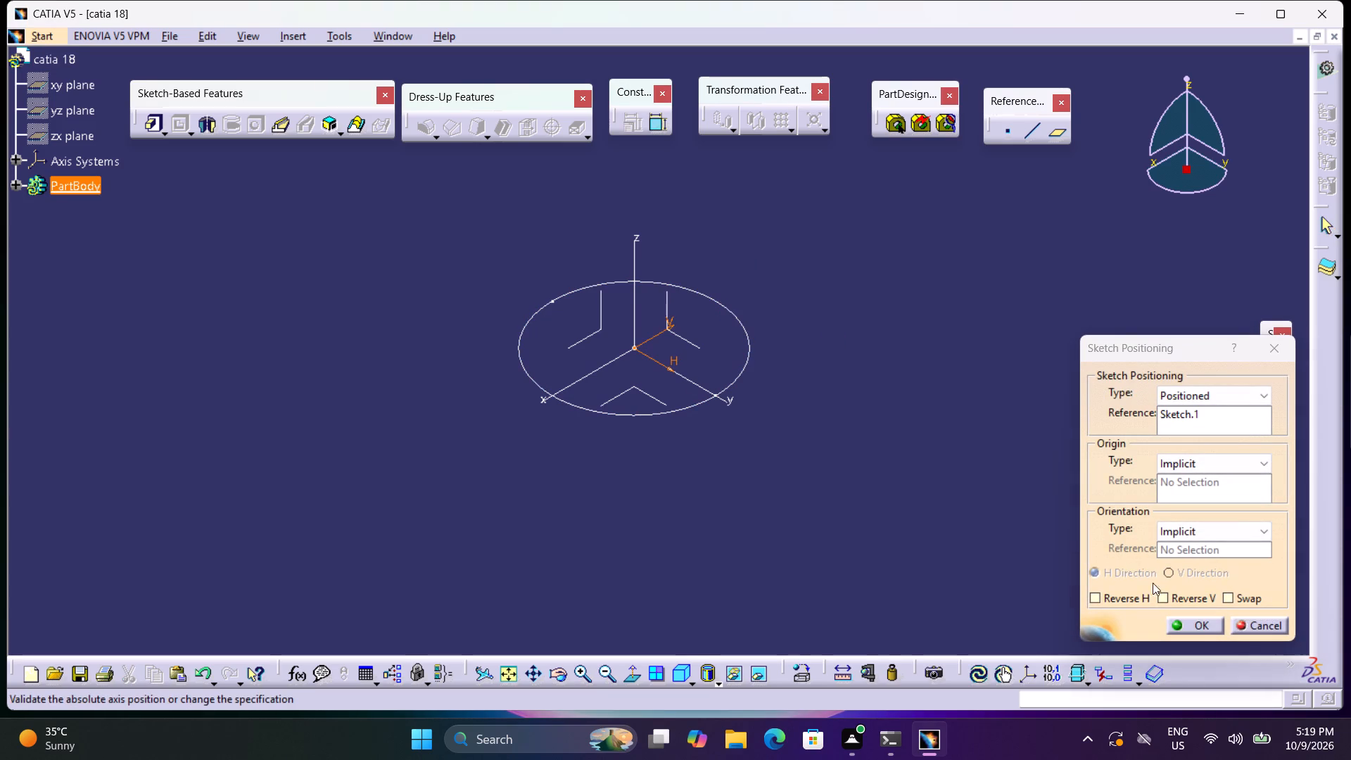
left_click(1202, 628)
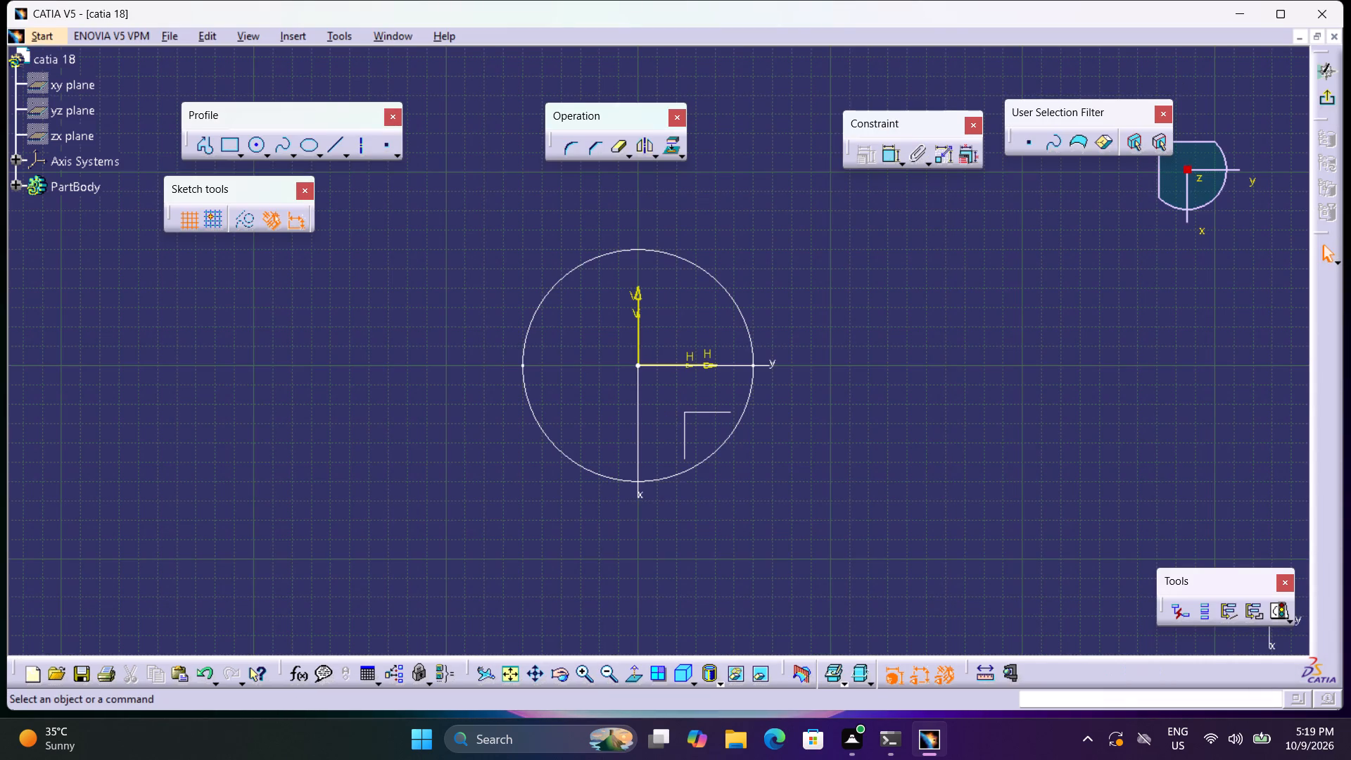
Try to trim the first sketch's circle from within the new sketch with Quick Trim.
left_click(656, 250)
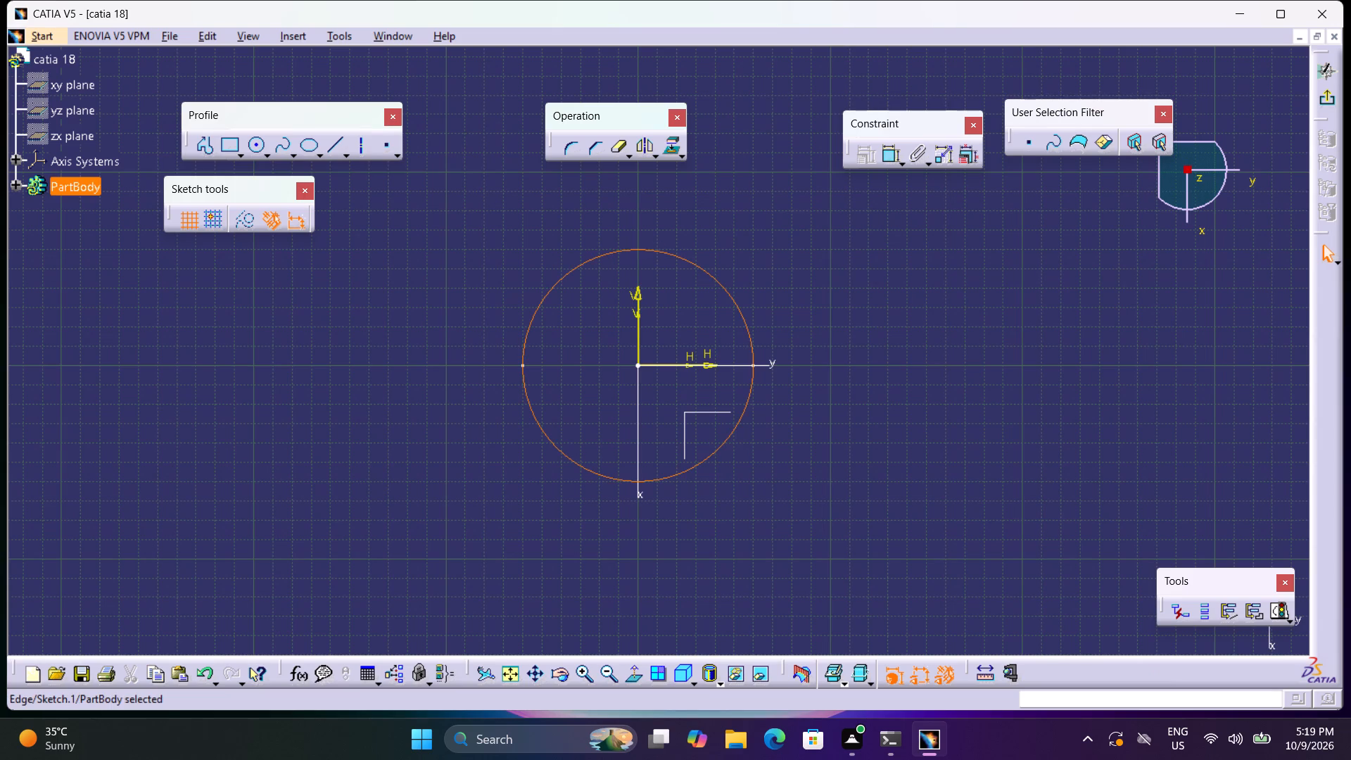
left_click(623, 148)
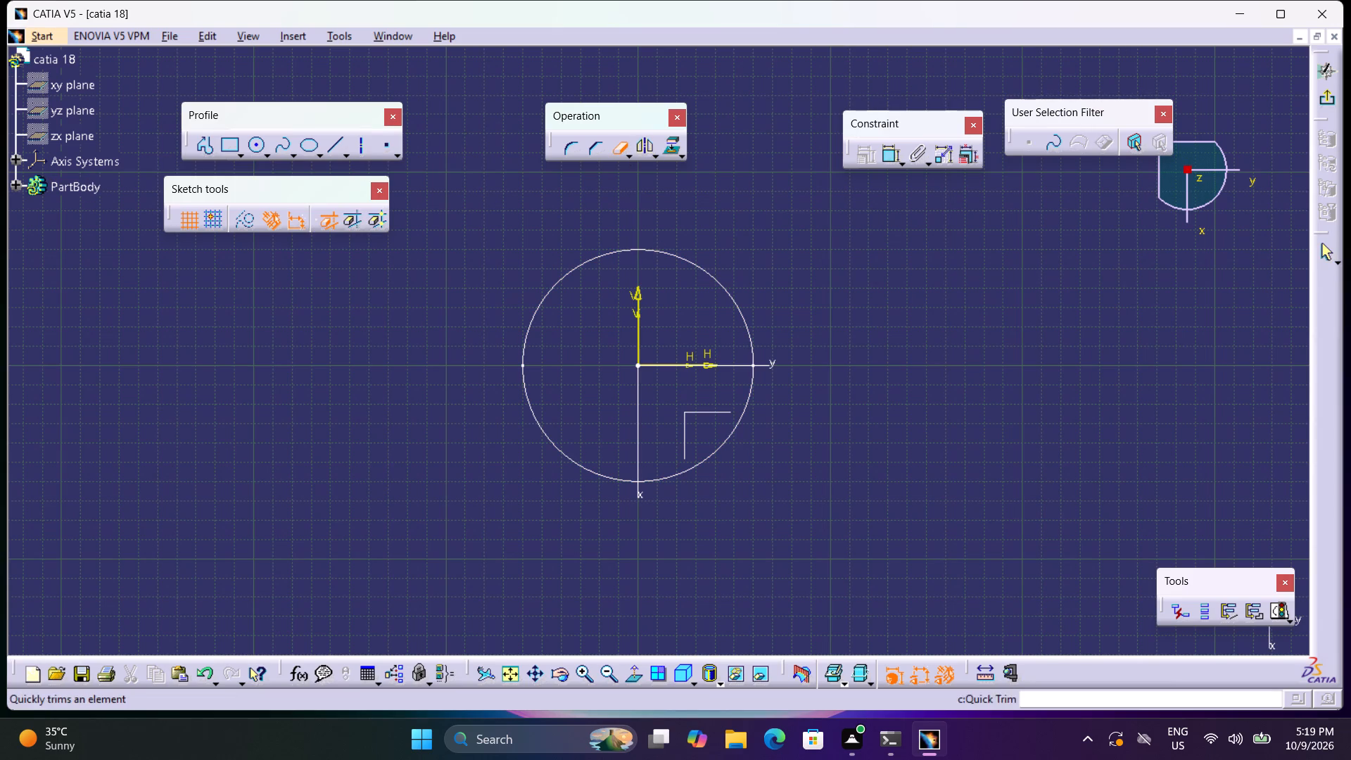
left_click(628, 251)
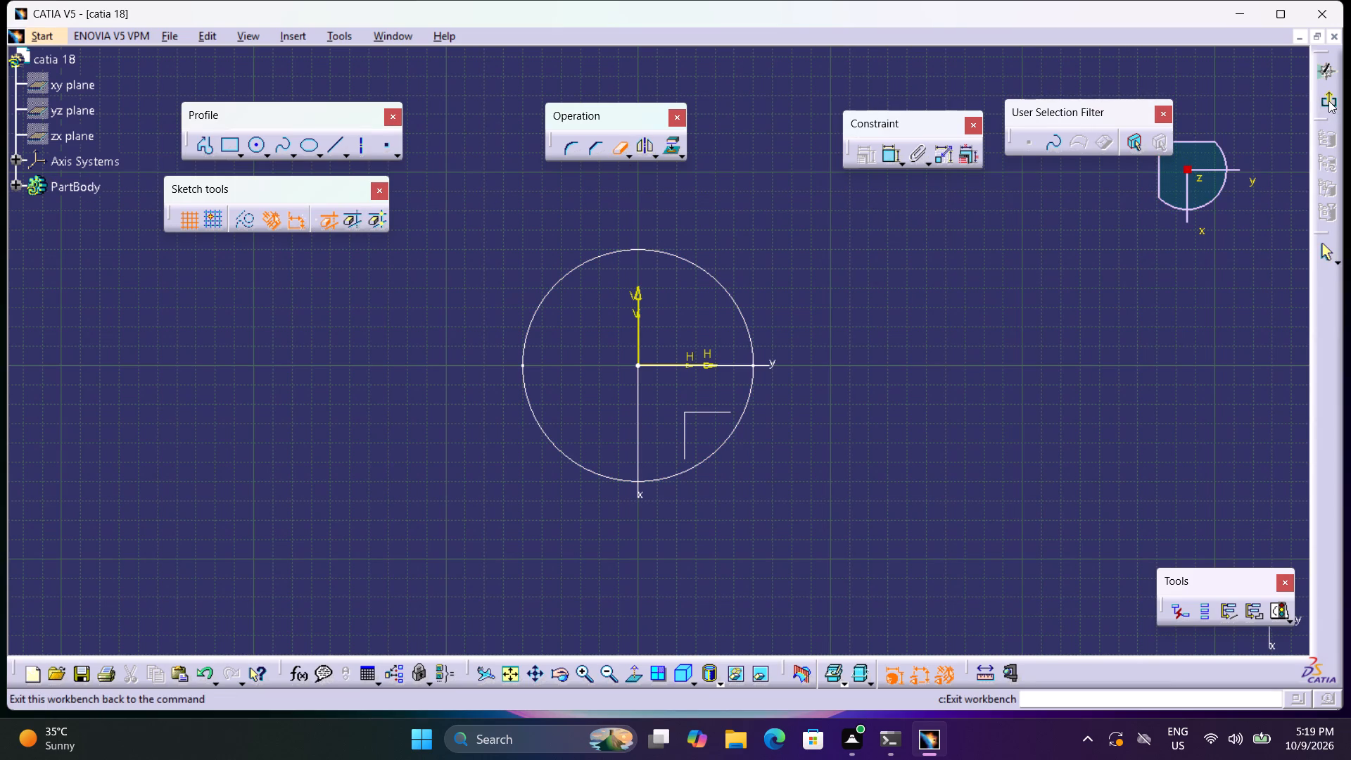
Exit the sketch and undo back to the empty part, removing both the new sketch and the circle sketch.
left_click(1328, 101)
key("ctrl+z")
key("ctrl+z")
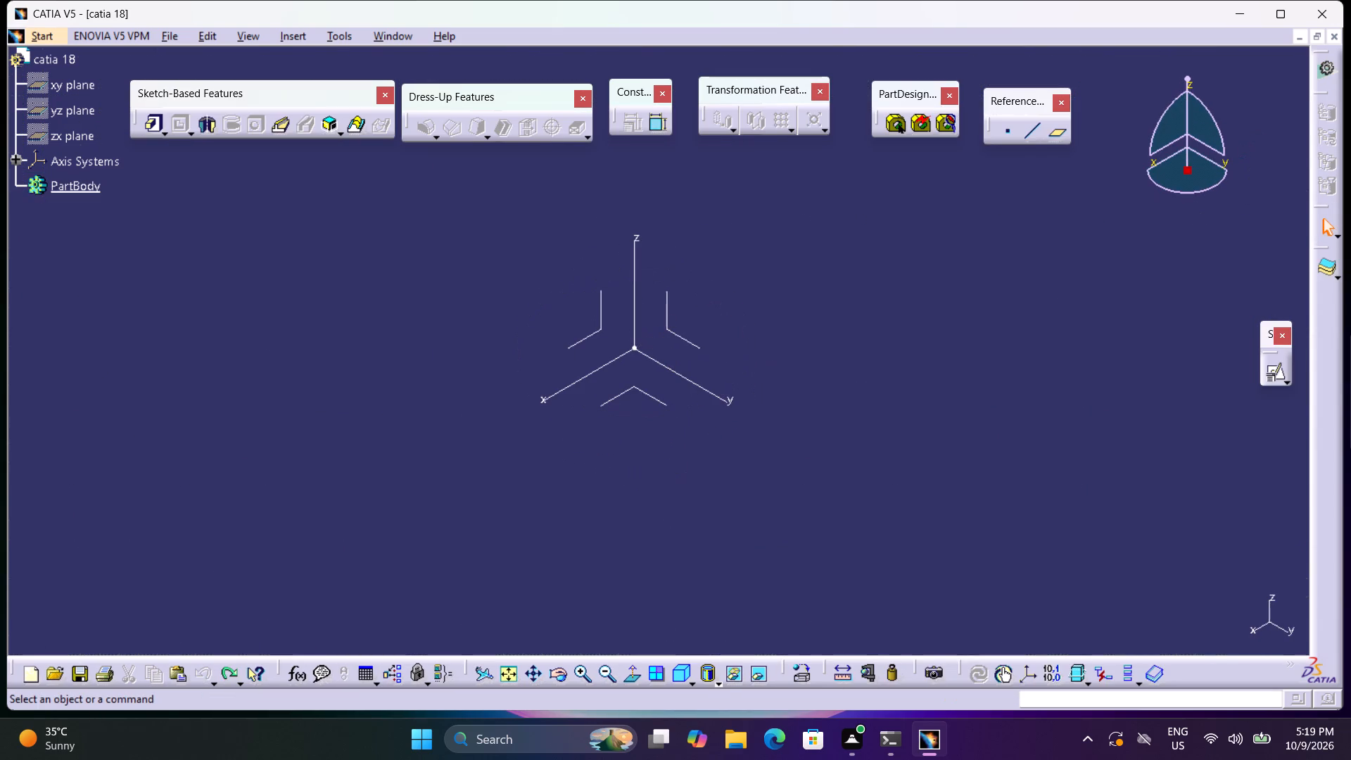
key("ctrl+z")
key("ctrl+z")
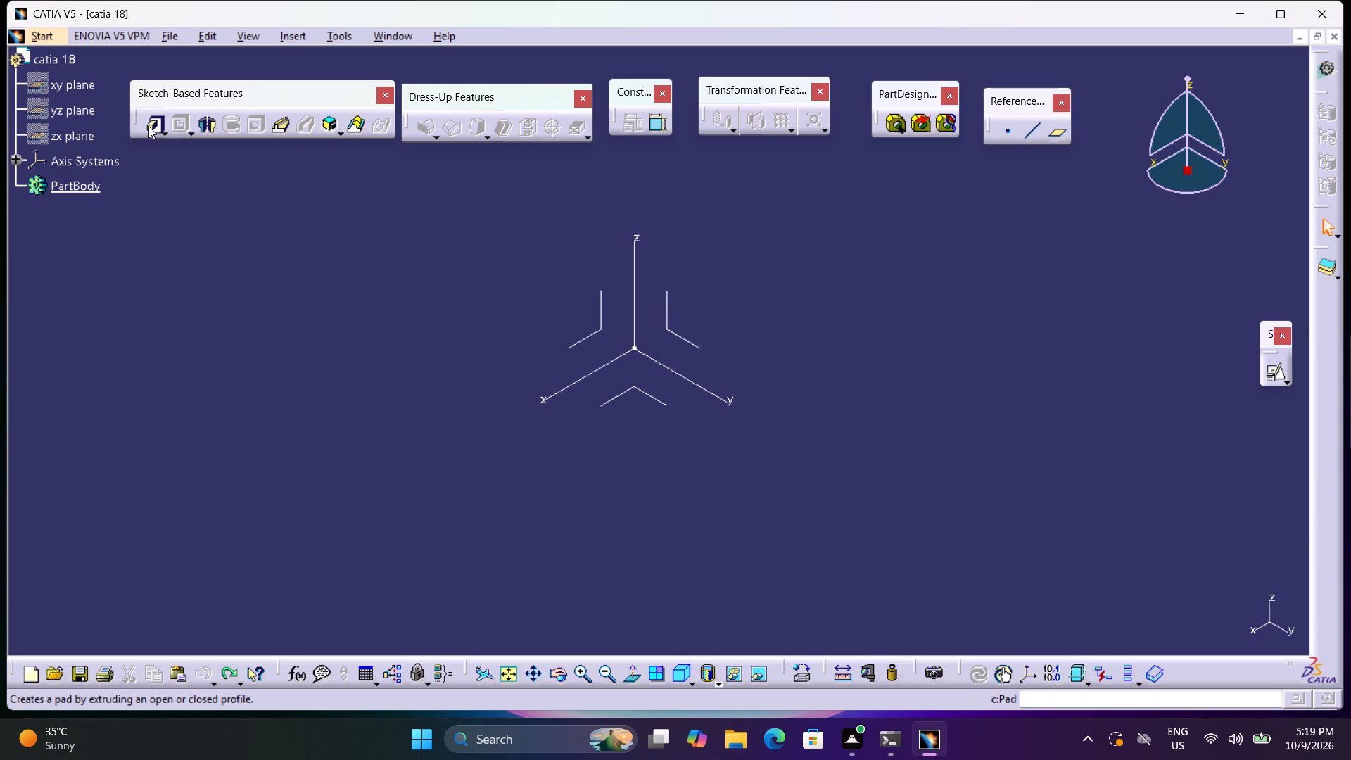
Create a positioned sketch on the absolute axis system's XY plane, with Reverse V and Swap enabled.
left_click(1277, 374)
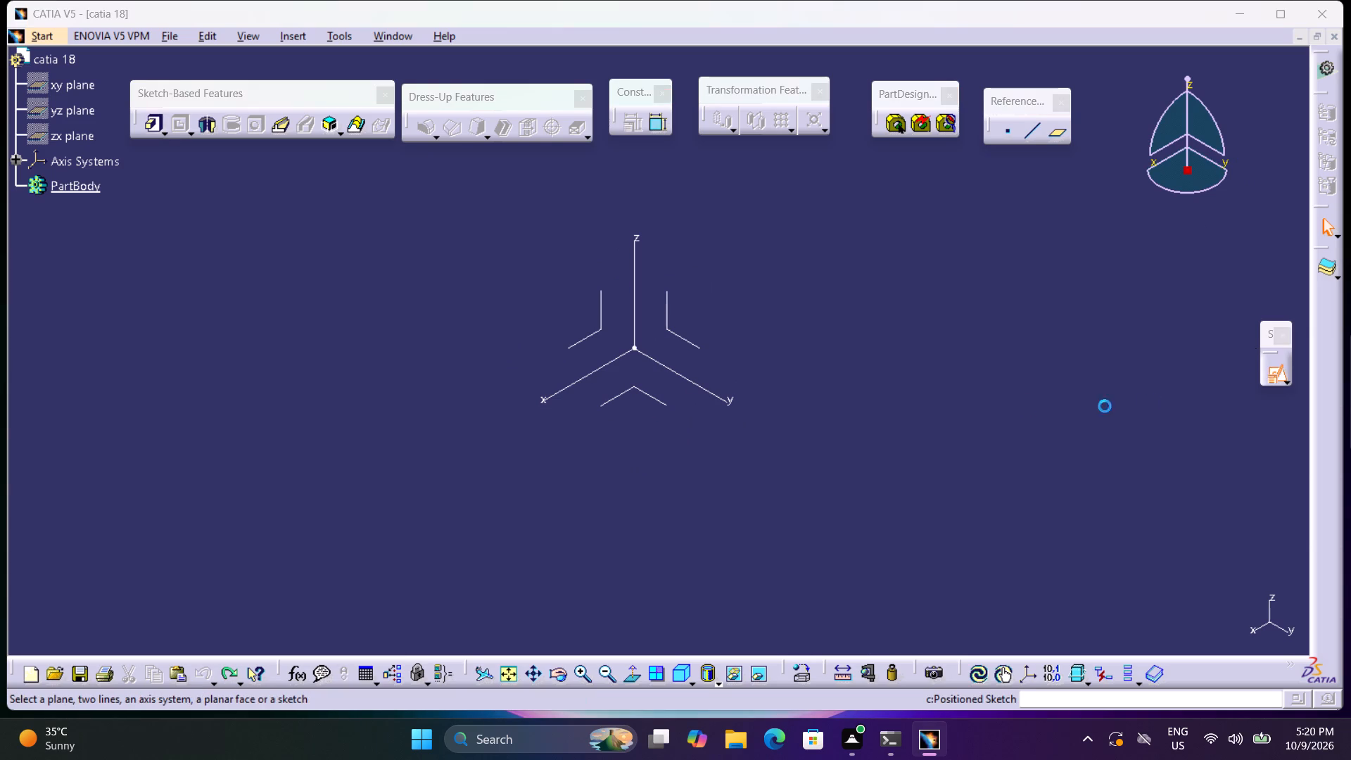
left_click(661, 400)
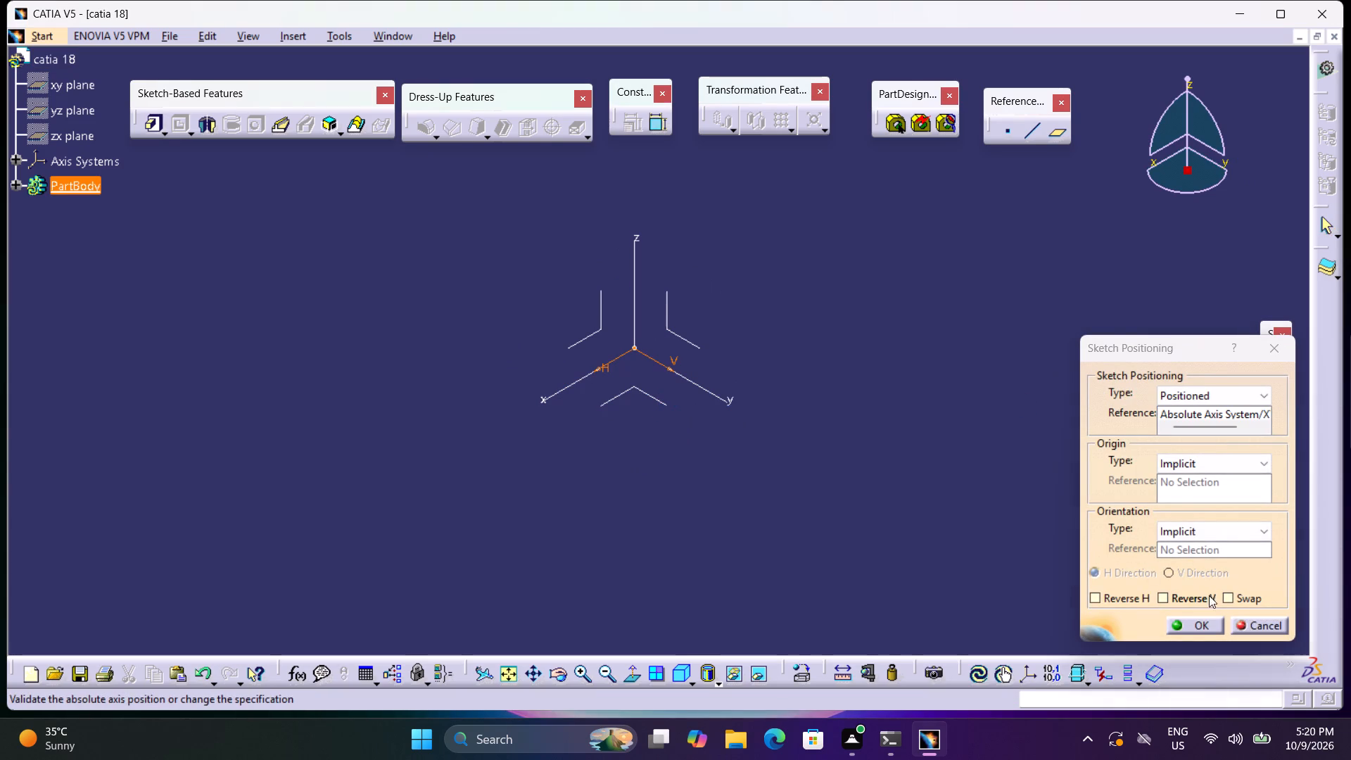
left_click(1223, 600)
left_click(1198, 595)
left_click(1214, 624)
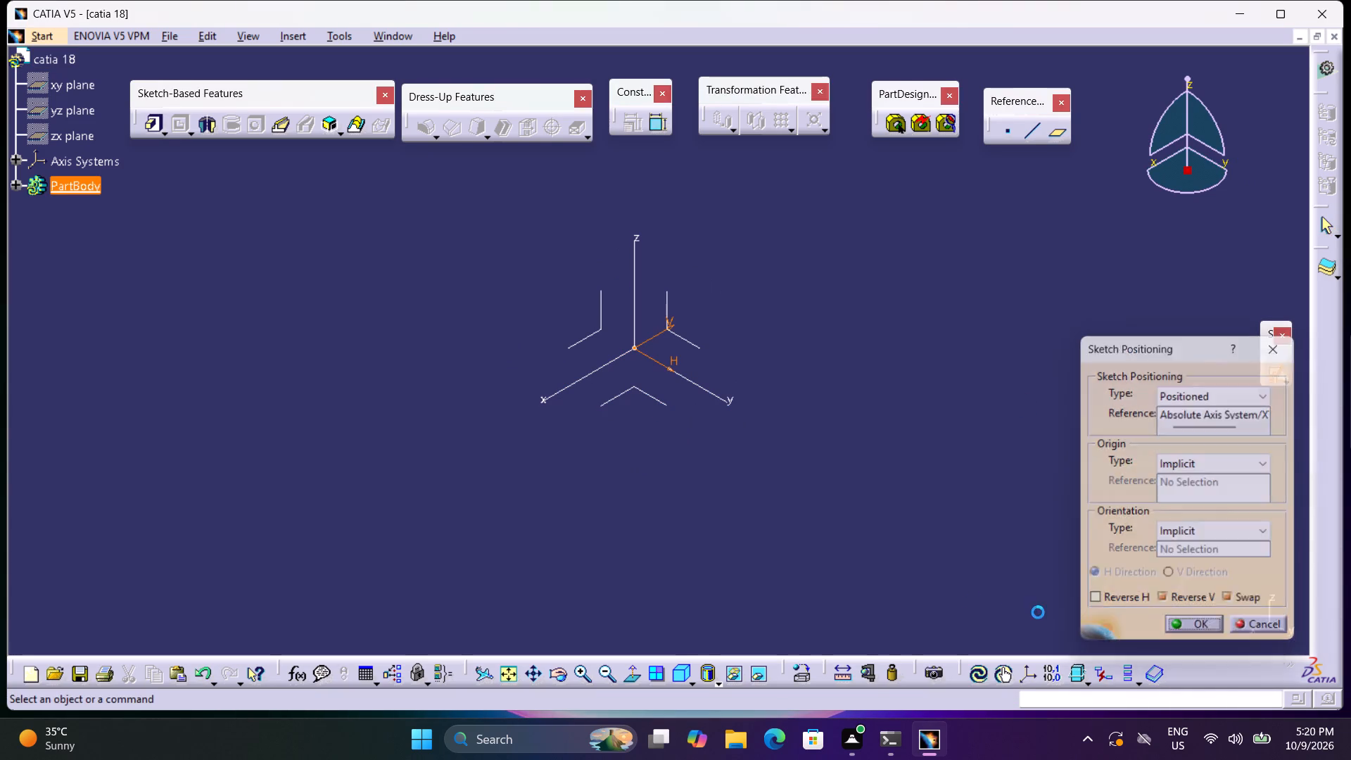
Draw a circle of about 42.2 mm radius centred on the sketch origin.
left_click(255, 150)
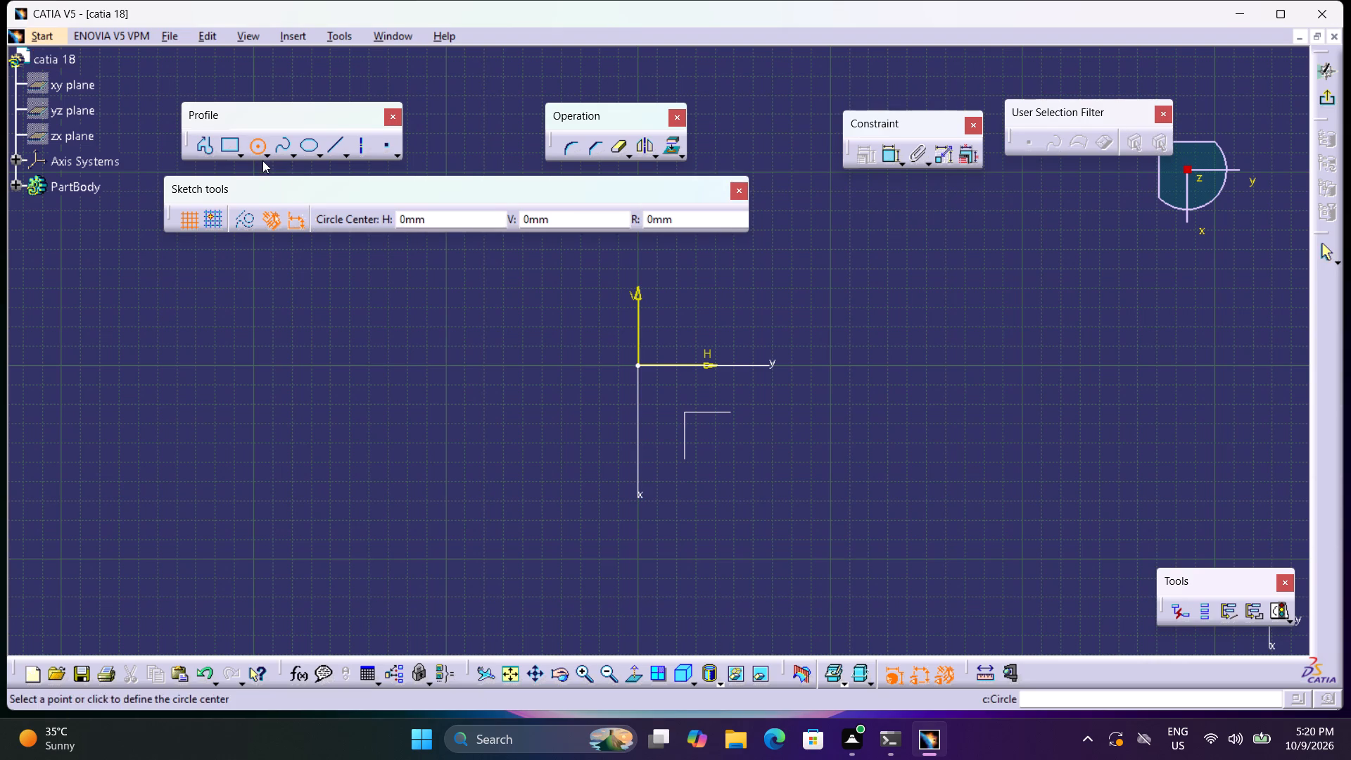
left_click(638, 365)
left_click(703, 418)
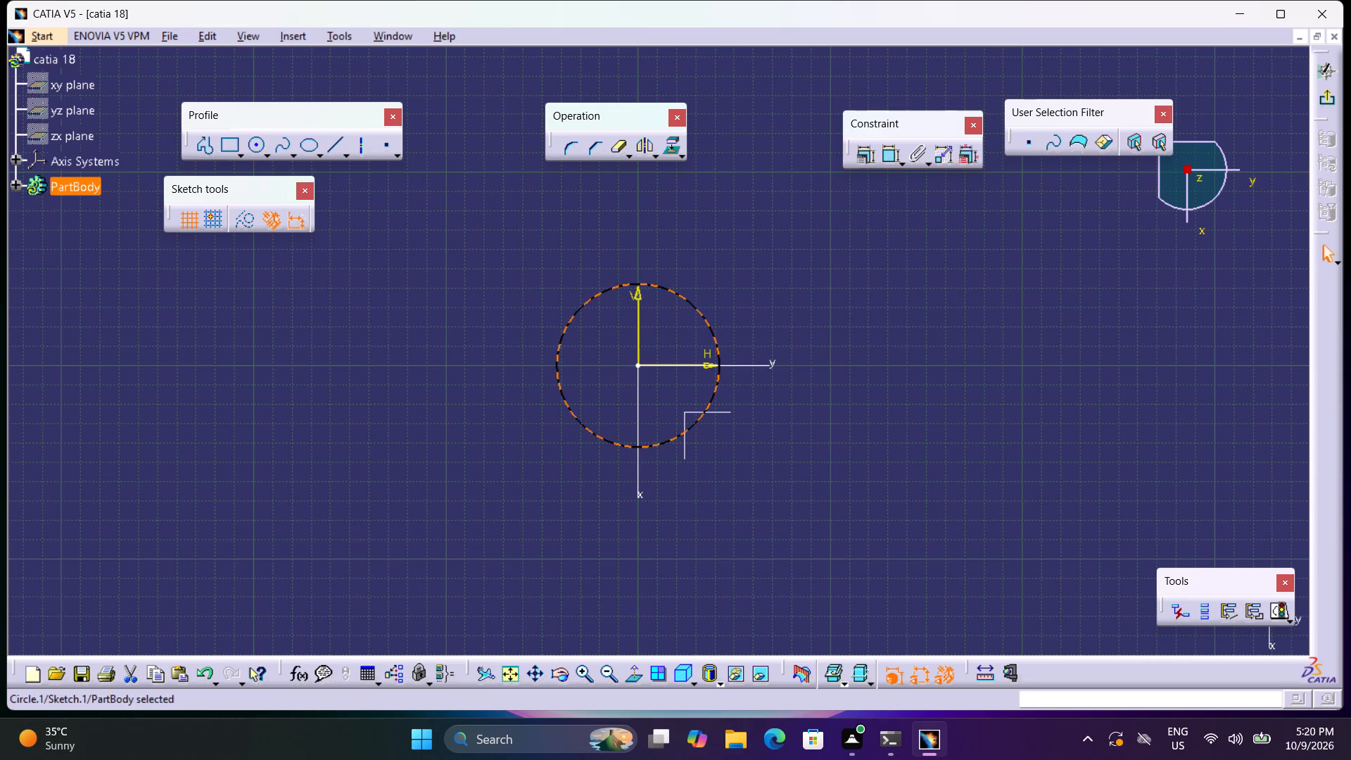
Dimension the circle's radius.
left_click(882, 161)
left_click(892, 310)
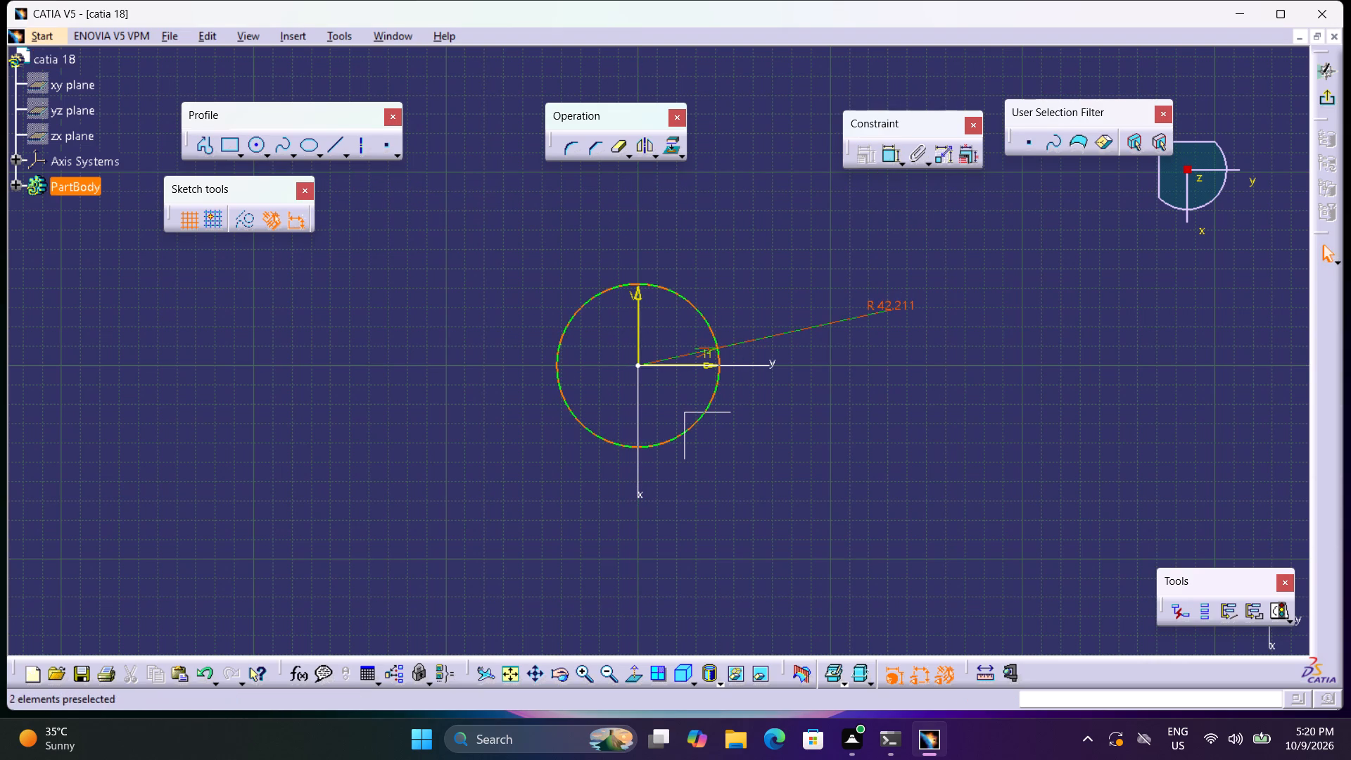
Set the circle's radius to 60 mm.
double_click(900, 299)
type("60")
key("Return")
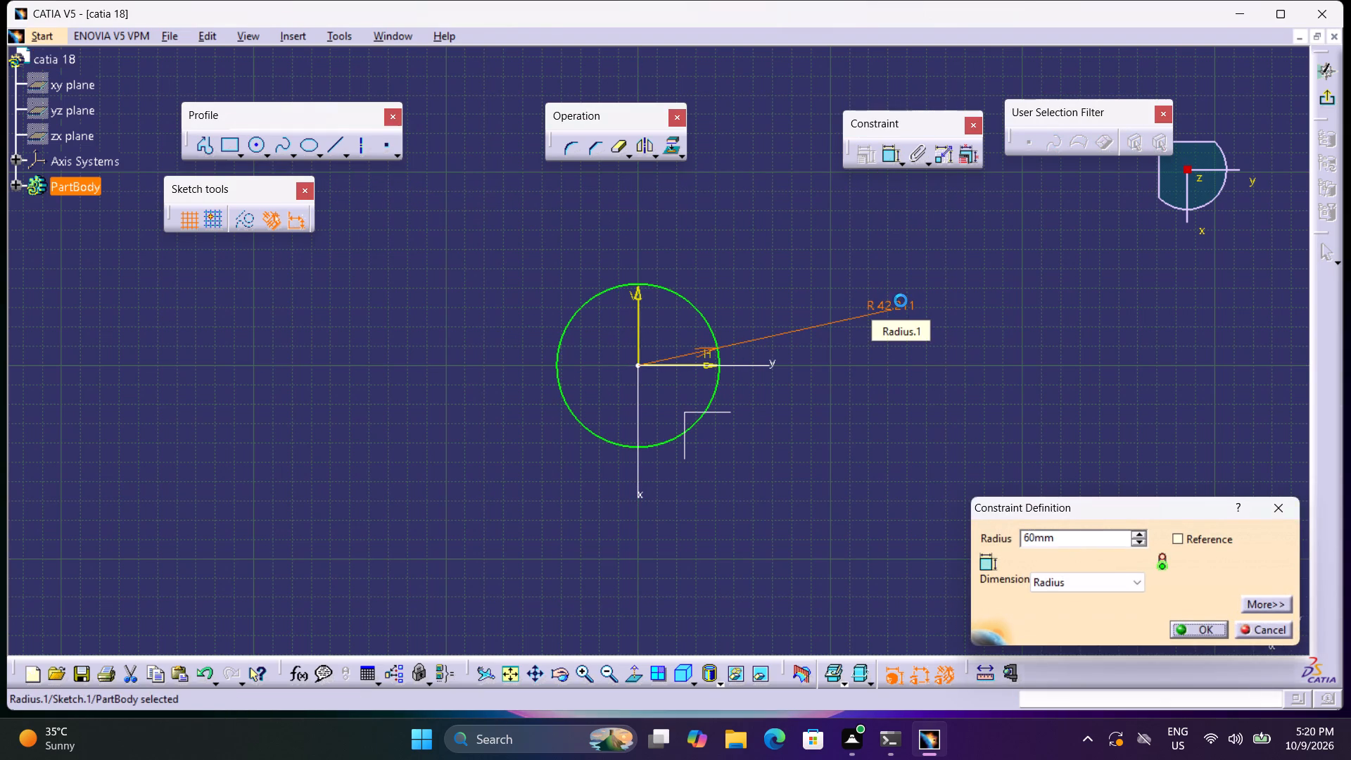
Draw a horizontal line from the circle's top point toward negative H and dimension its length to 70 mm.
left_click(210, 145)
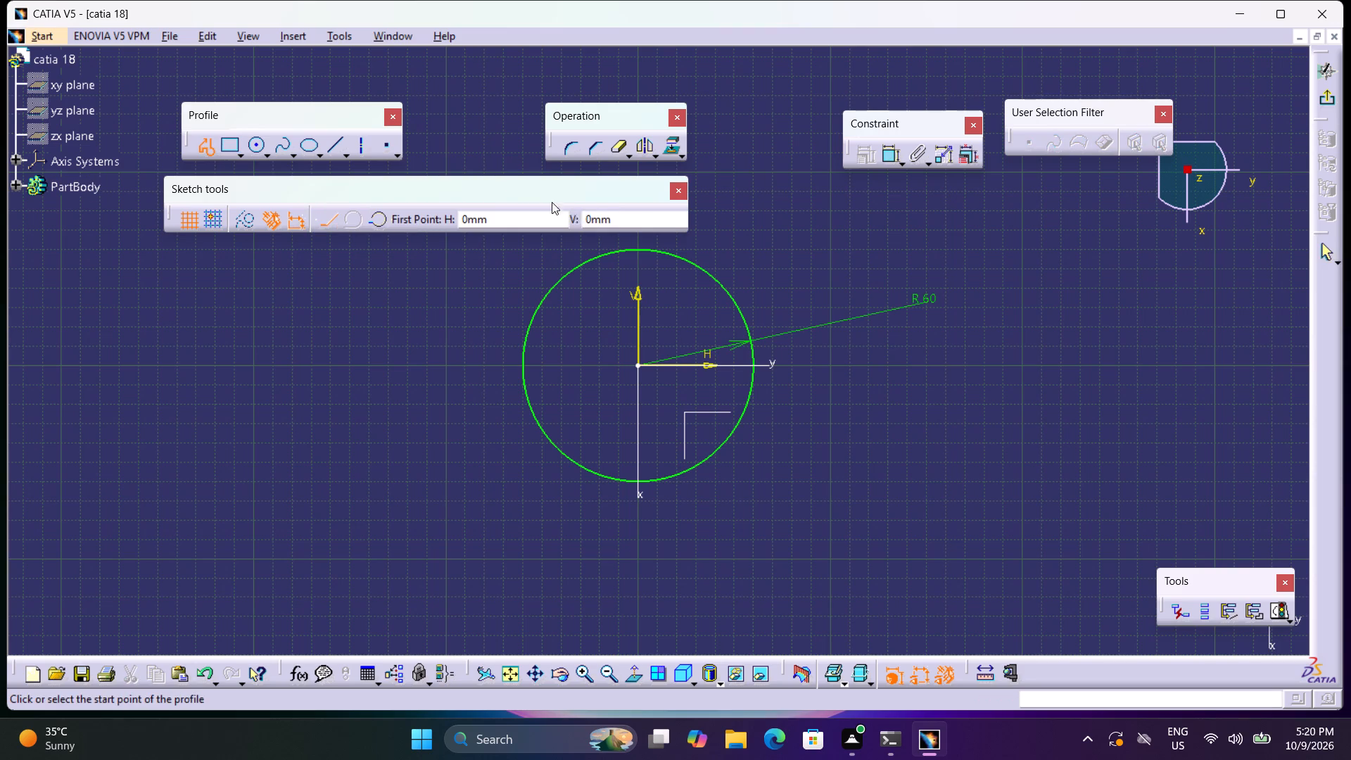
left_click(640, 250)
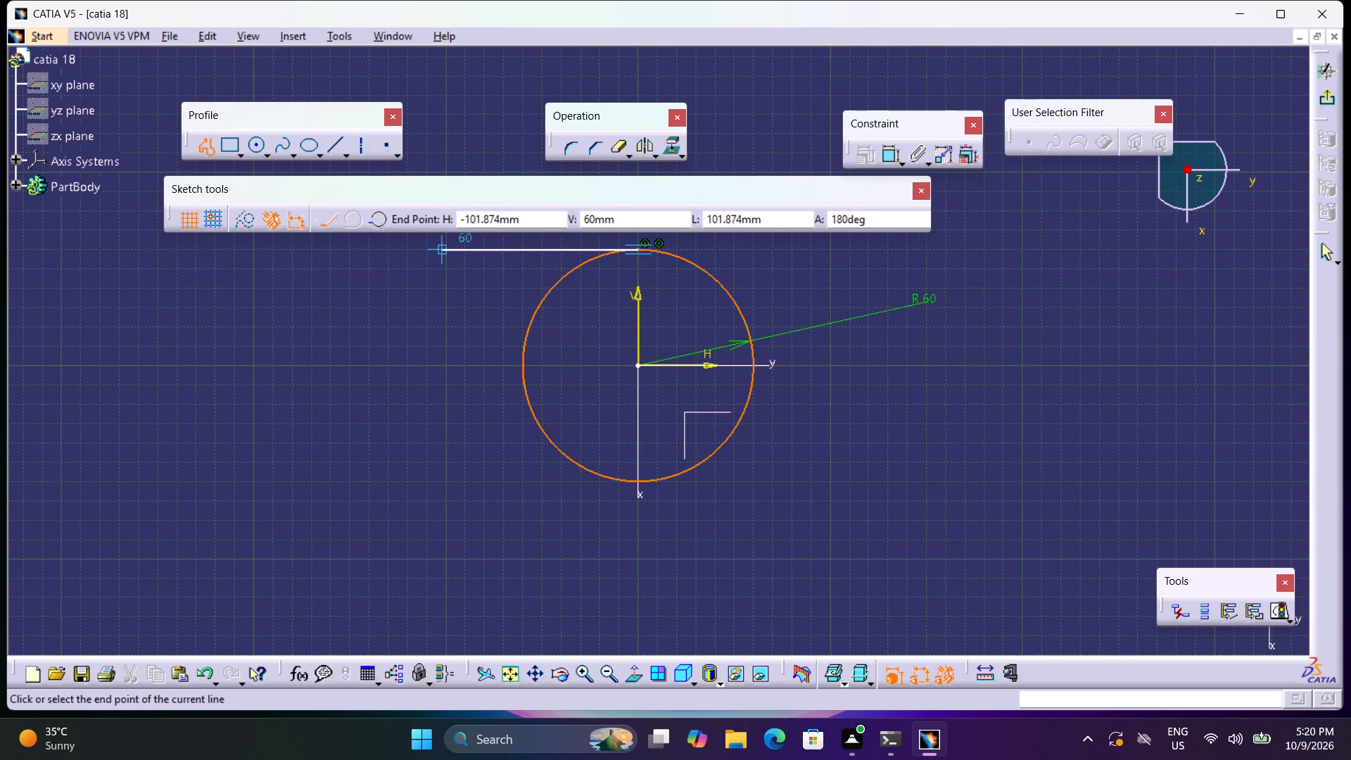
left_click(445, 250)
left_click(882, 154)
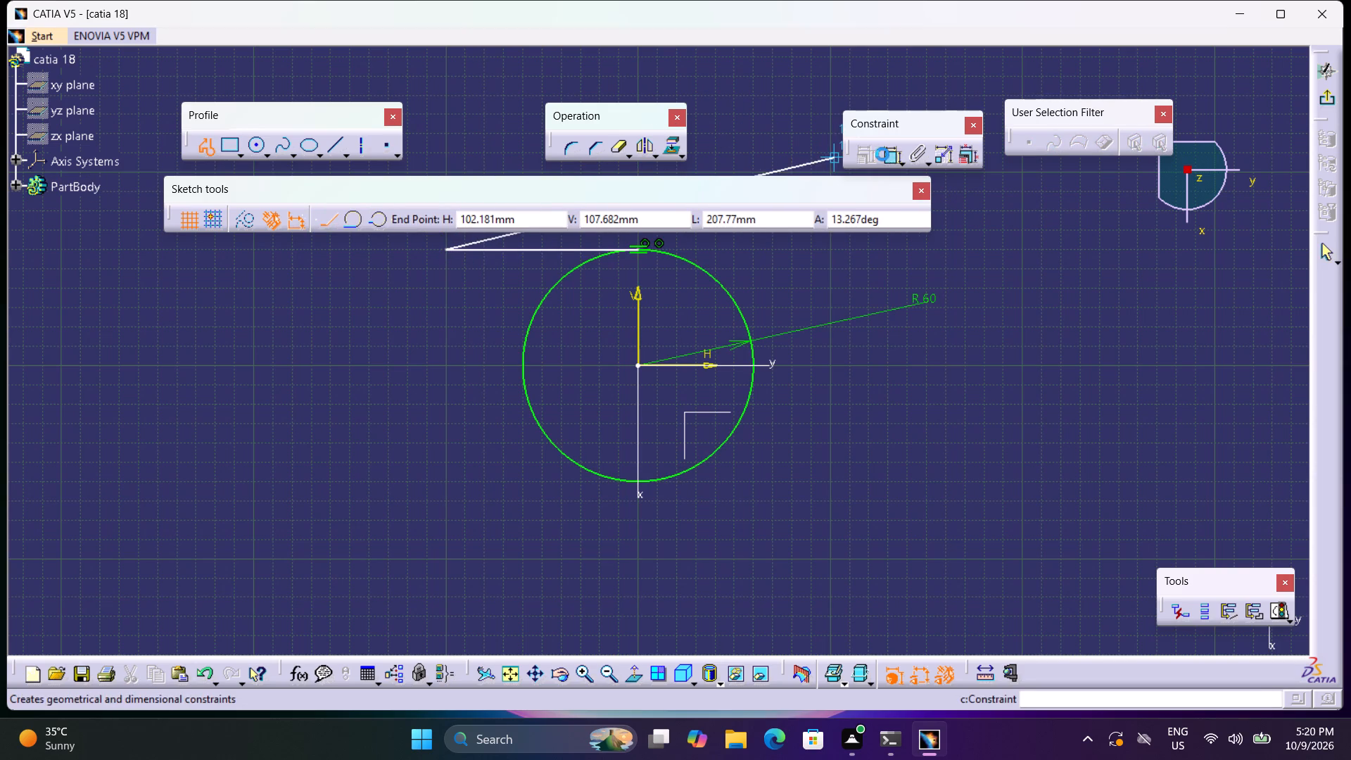
left_click(607, 205)
double_click(607, 206)
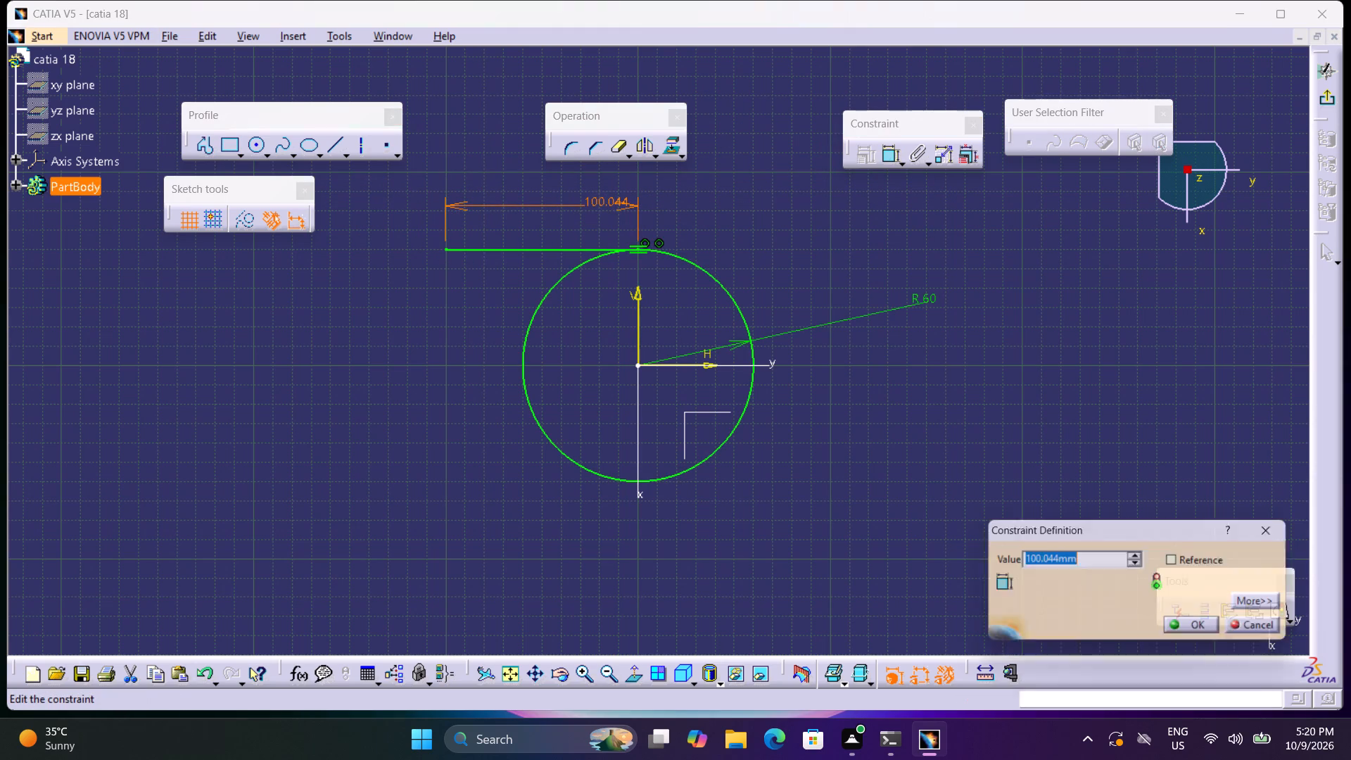
type("70")
key("Return")
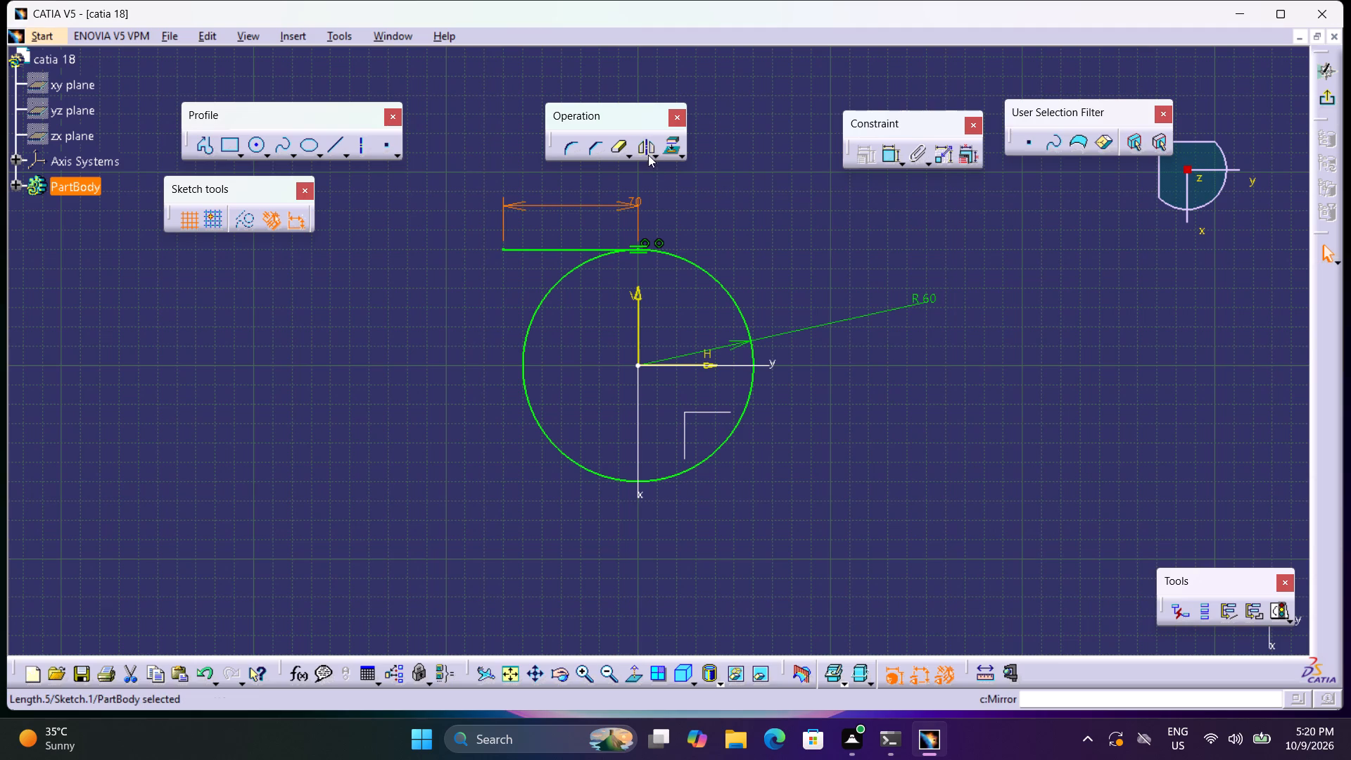
Mirror the 70 mm line about the sketch's H axis.
left_click(648, 155)
left_click(582, 249)
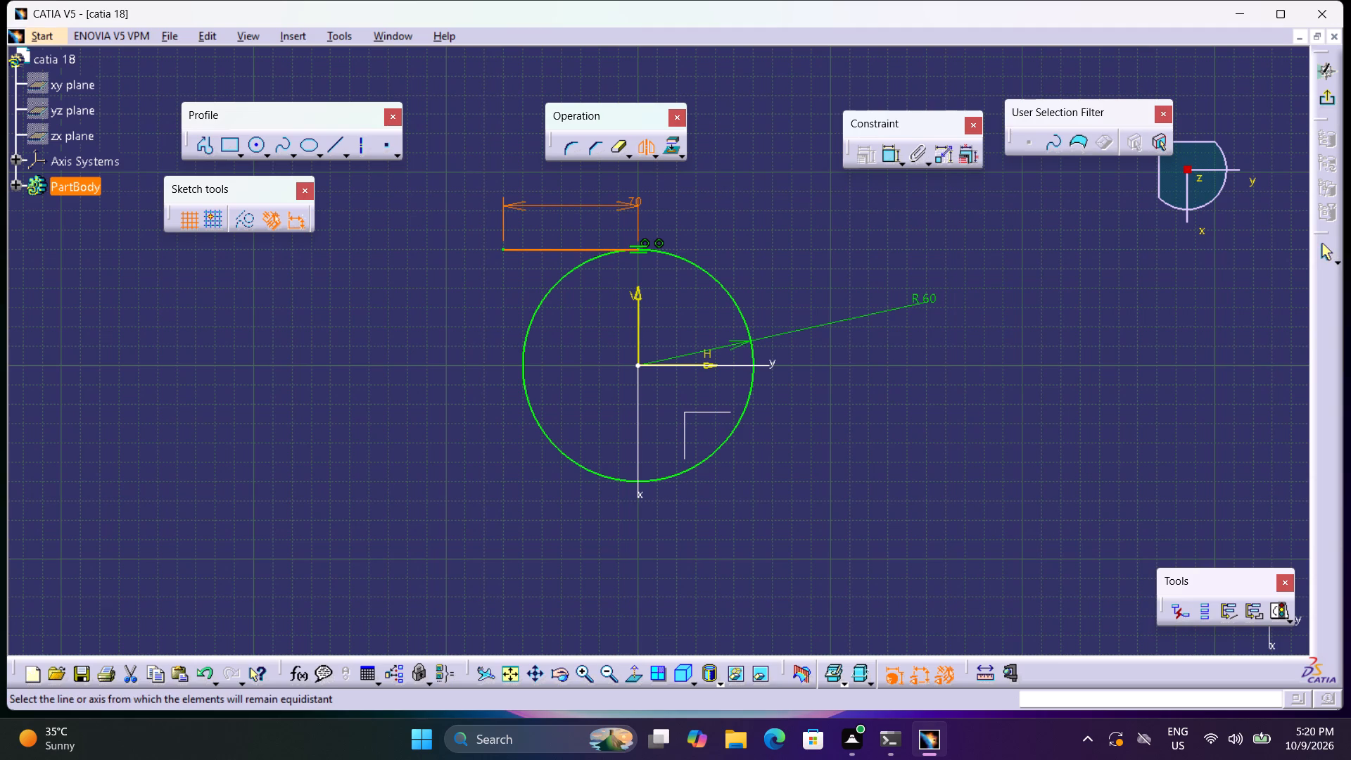
left_click(664, 369)
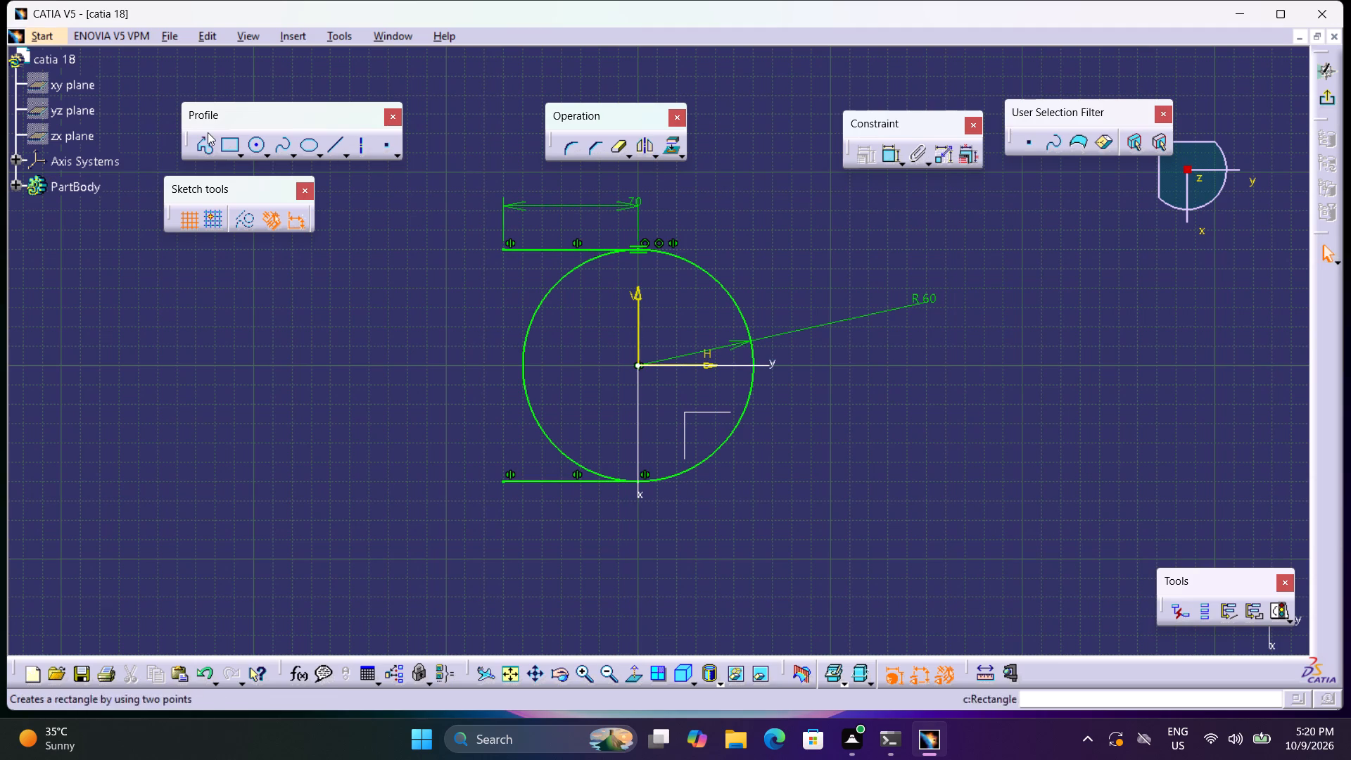
Draw a vertical line joining the free ends of the two horizontal lines.
left_click(205, 144)
left_click(503, 246)
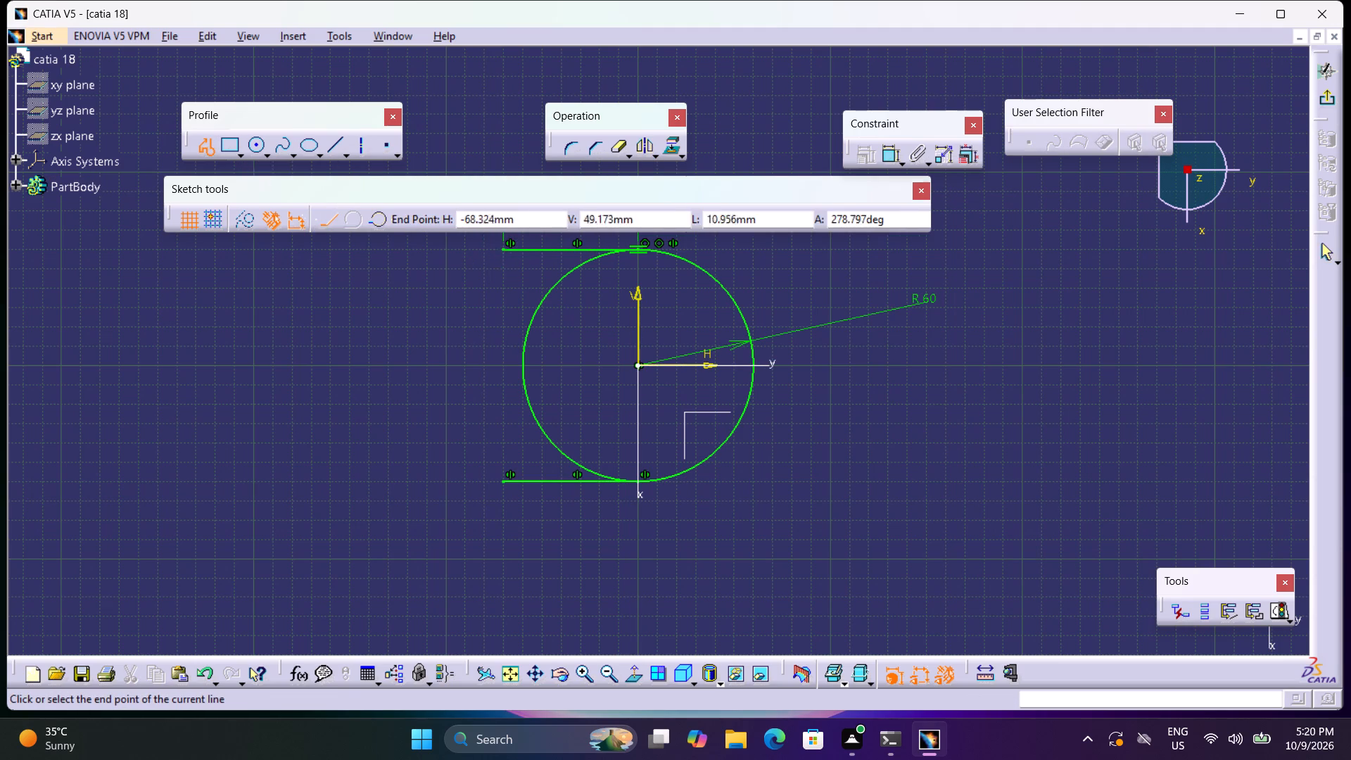
left_click(505, 483)
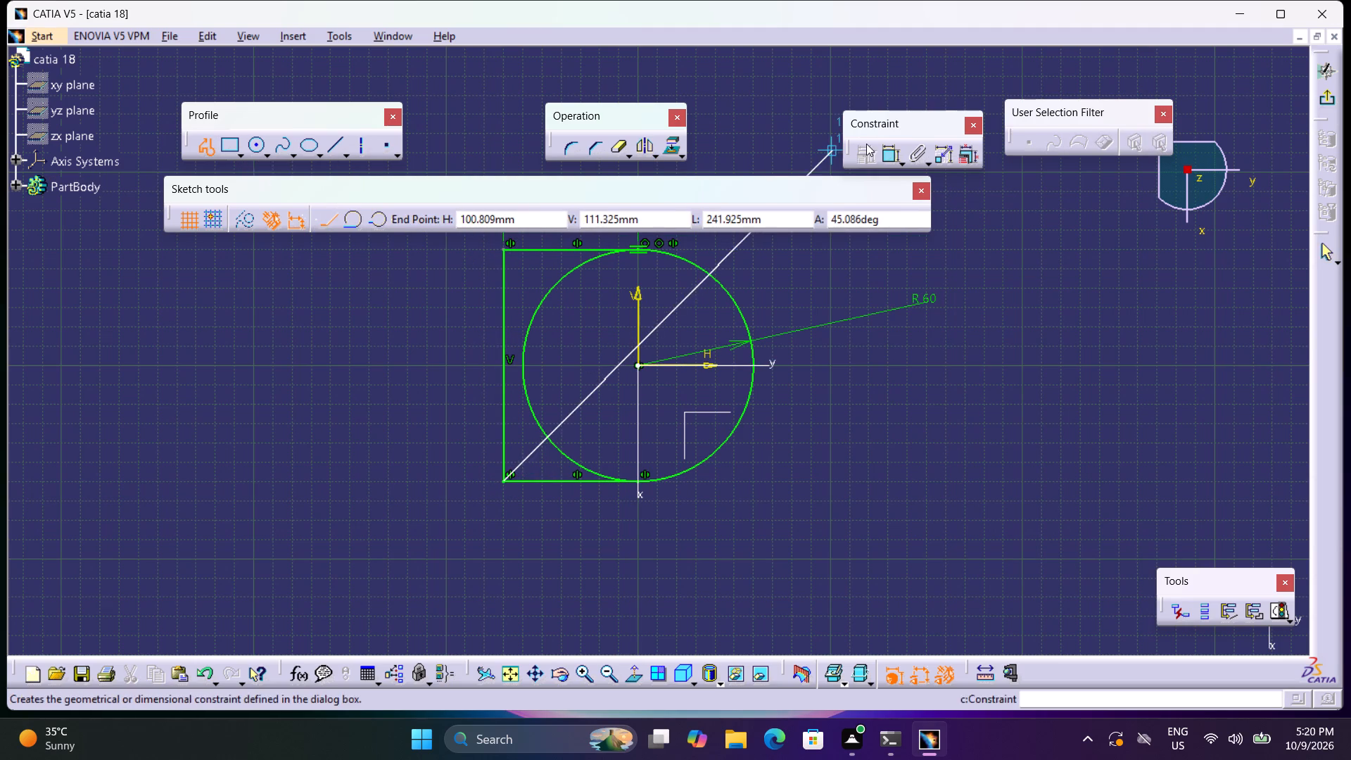
Trim away the half of the circle that lies between the two horizontal lines with Quick Trim.
left_click(619, 145)
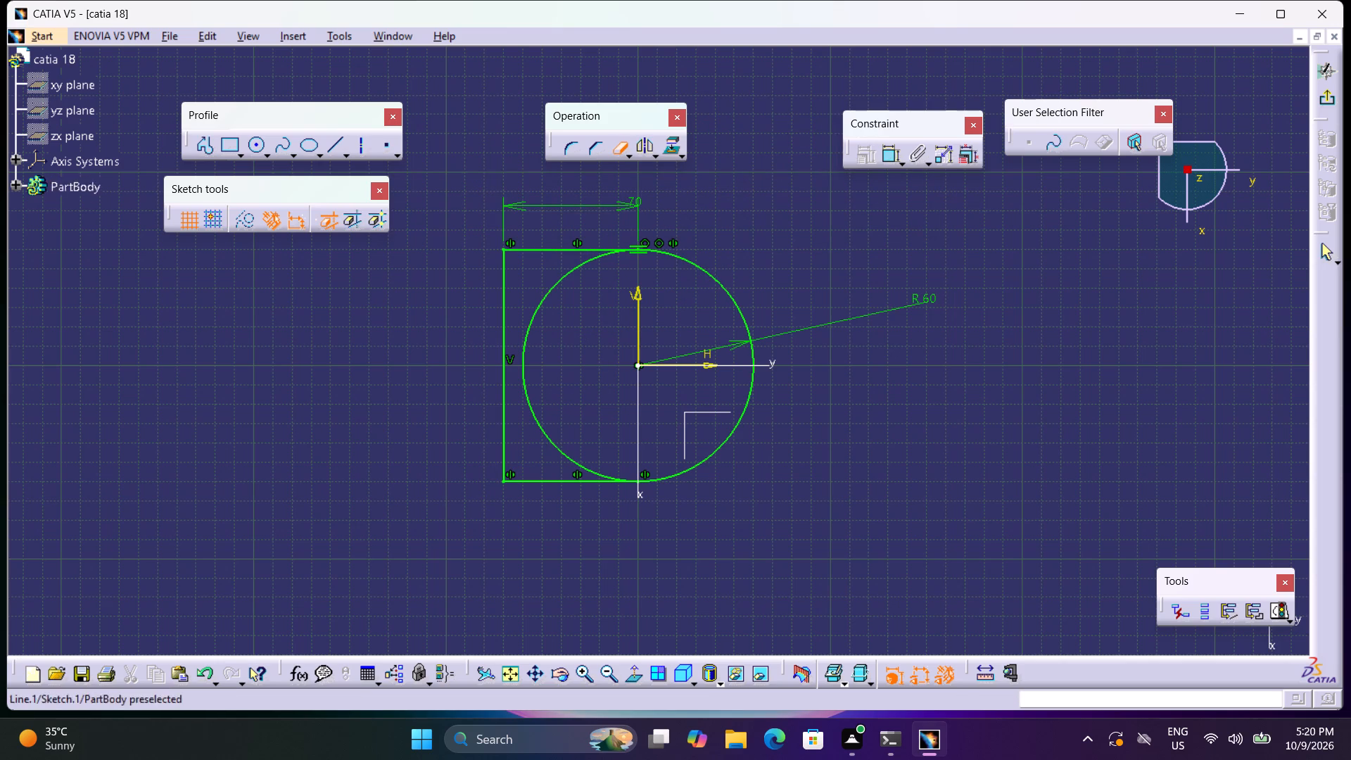
left_click(580, 265)
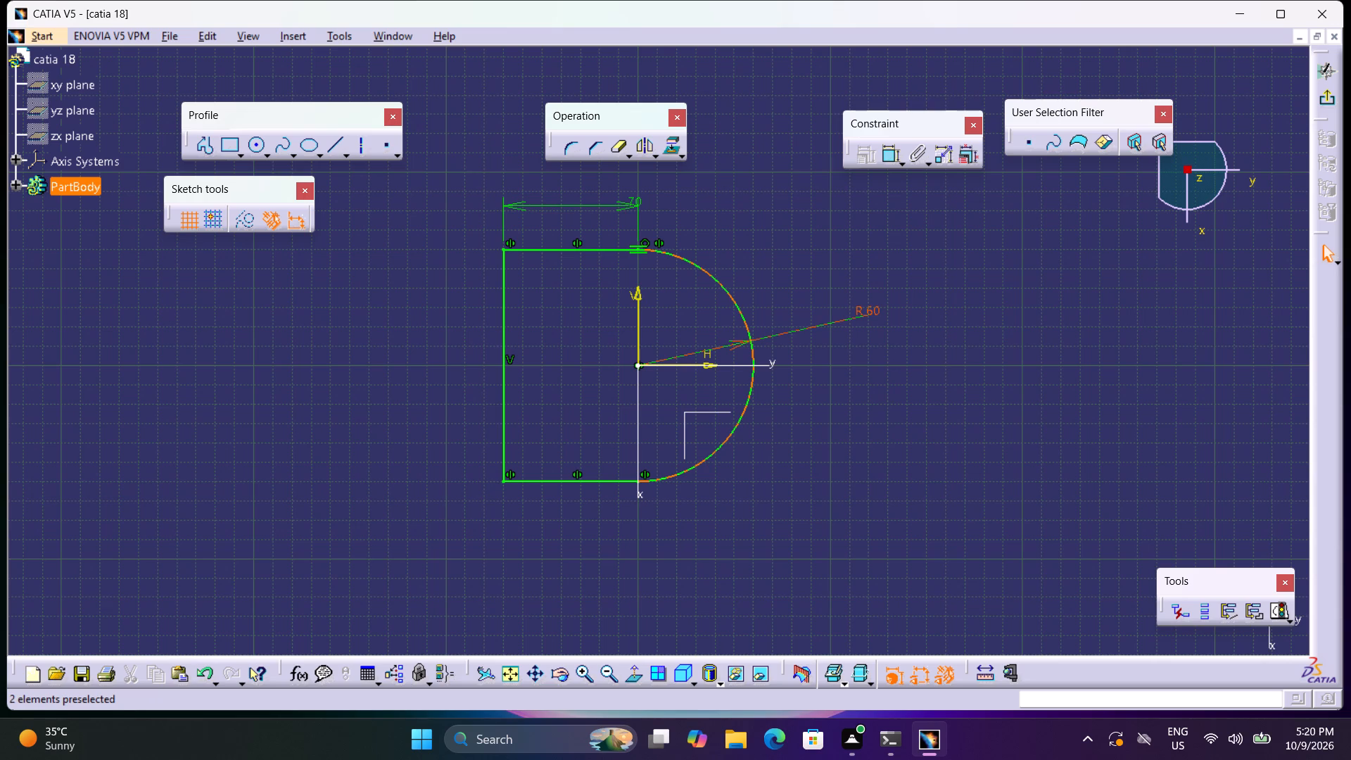
Exit the sketch and pad the D-shaped profile 25 mm.
left_click(1319, 106)
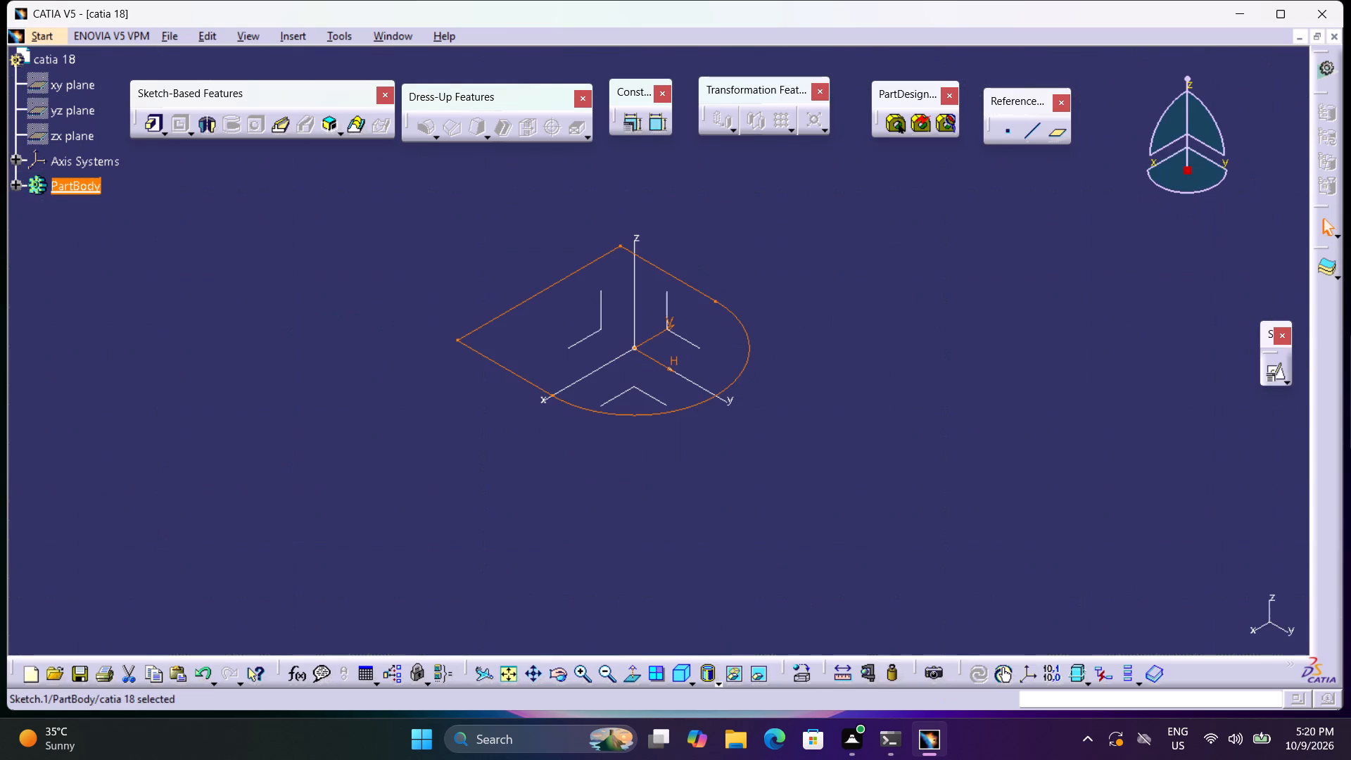
left_click(147, 127)
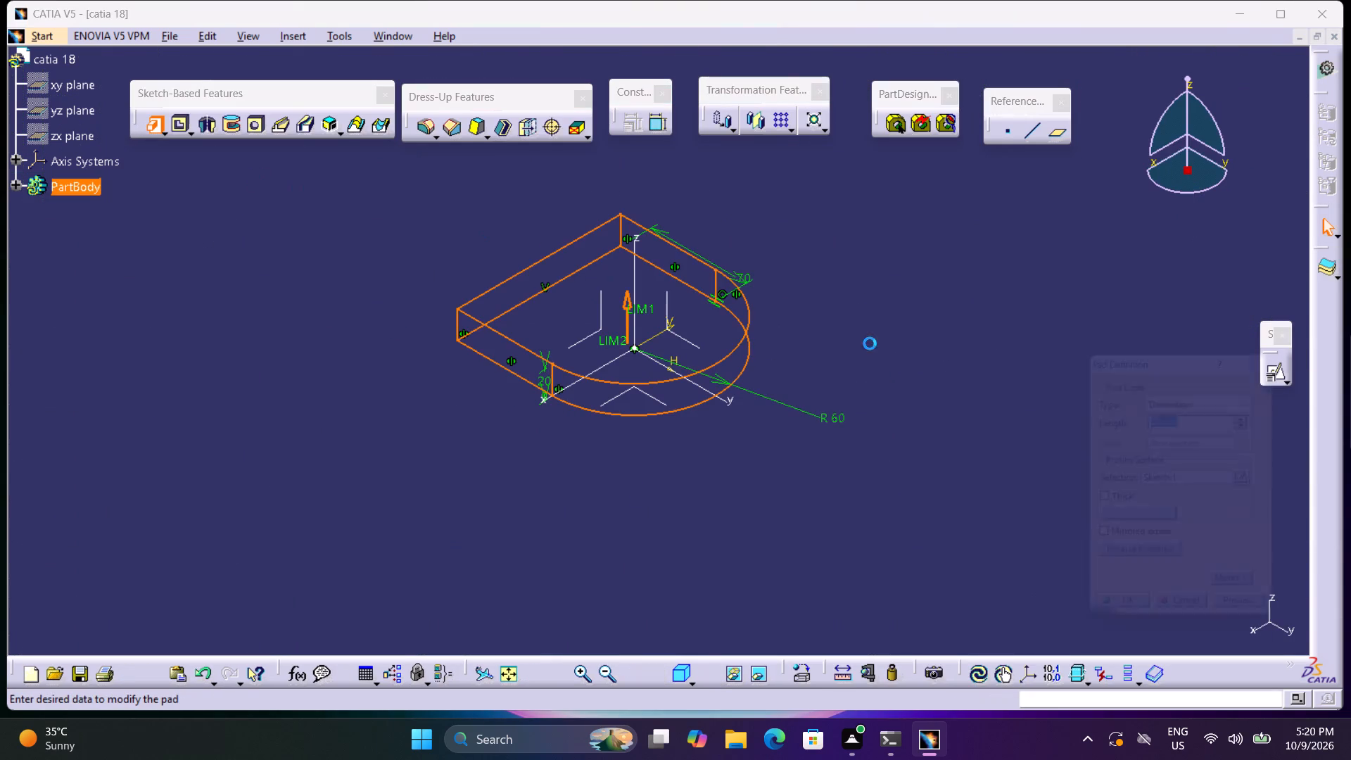
type("25")
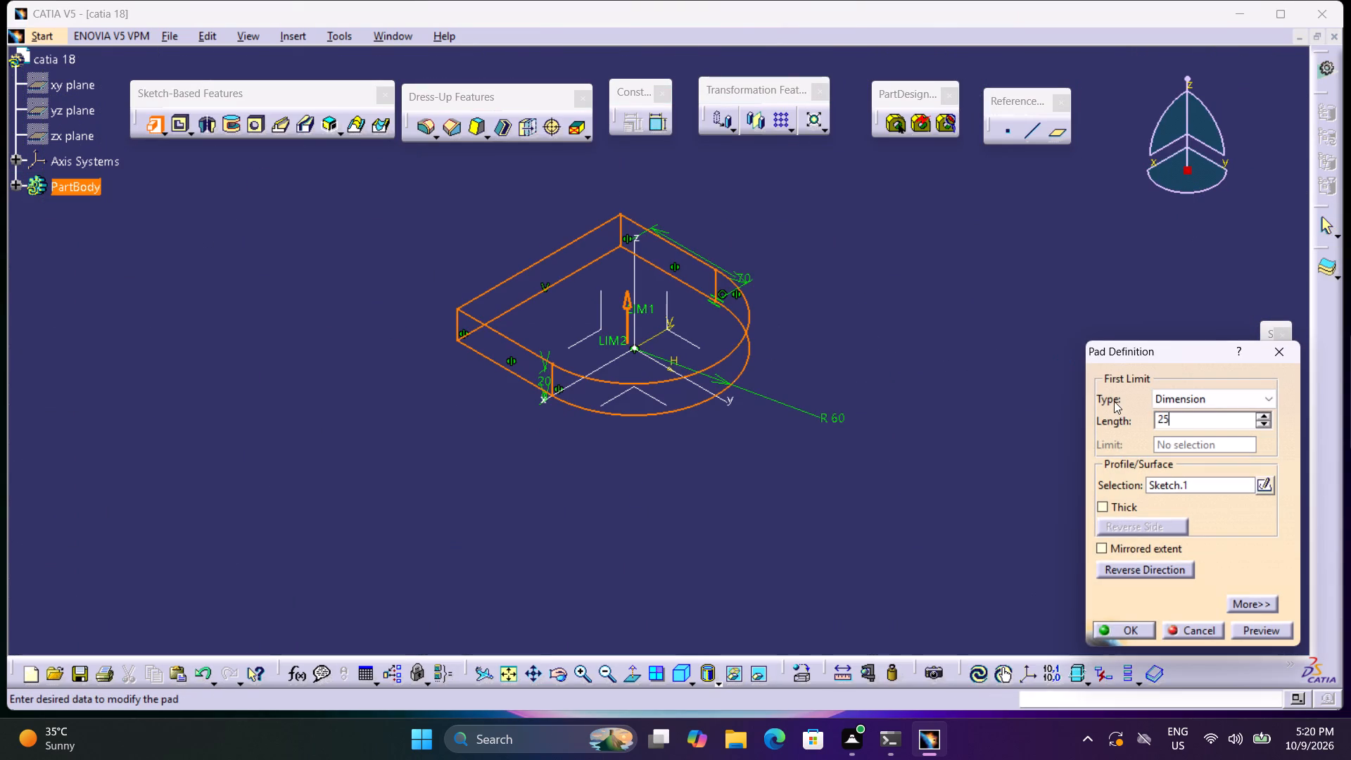
key("Return")
left_click(1072, 424)
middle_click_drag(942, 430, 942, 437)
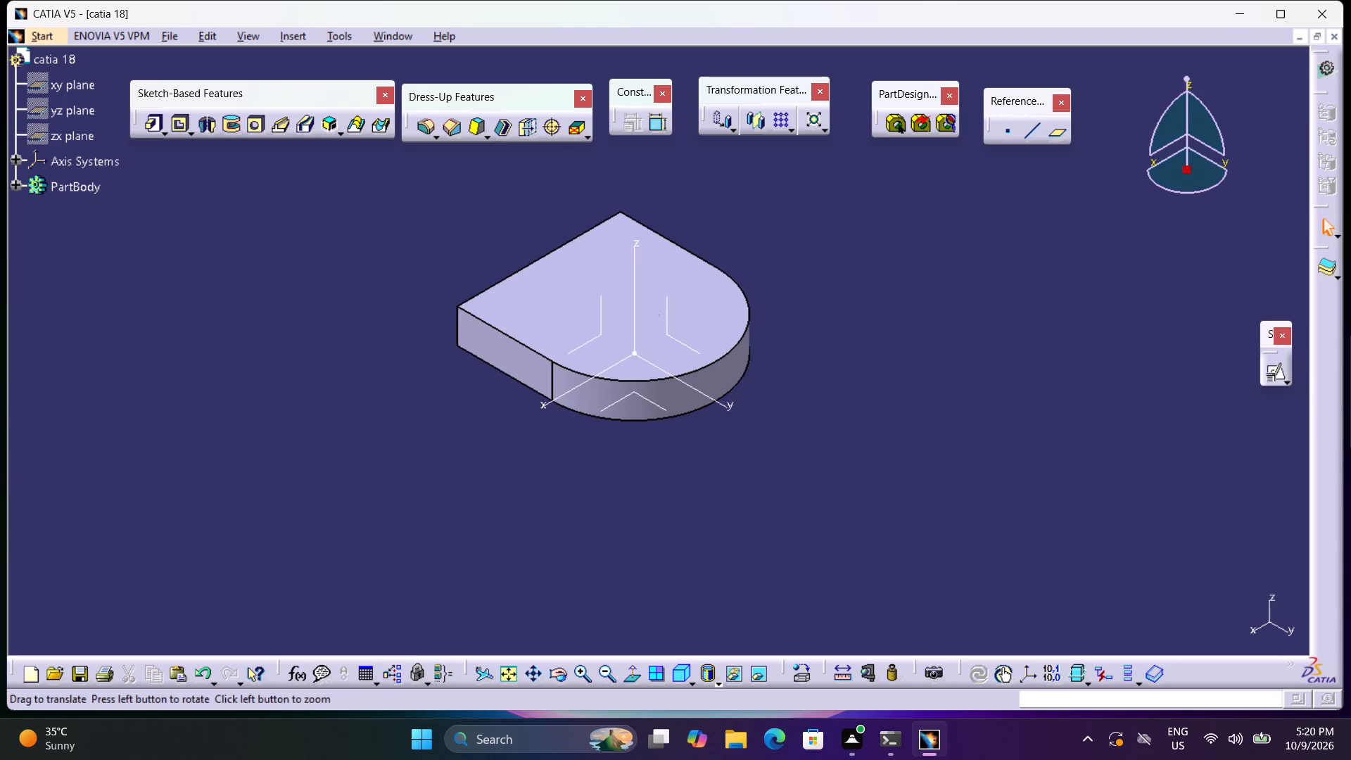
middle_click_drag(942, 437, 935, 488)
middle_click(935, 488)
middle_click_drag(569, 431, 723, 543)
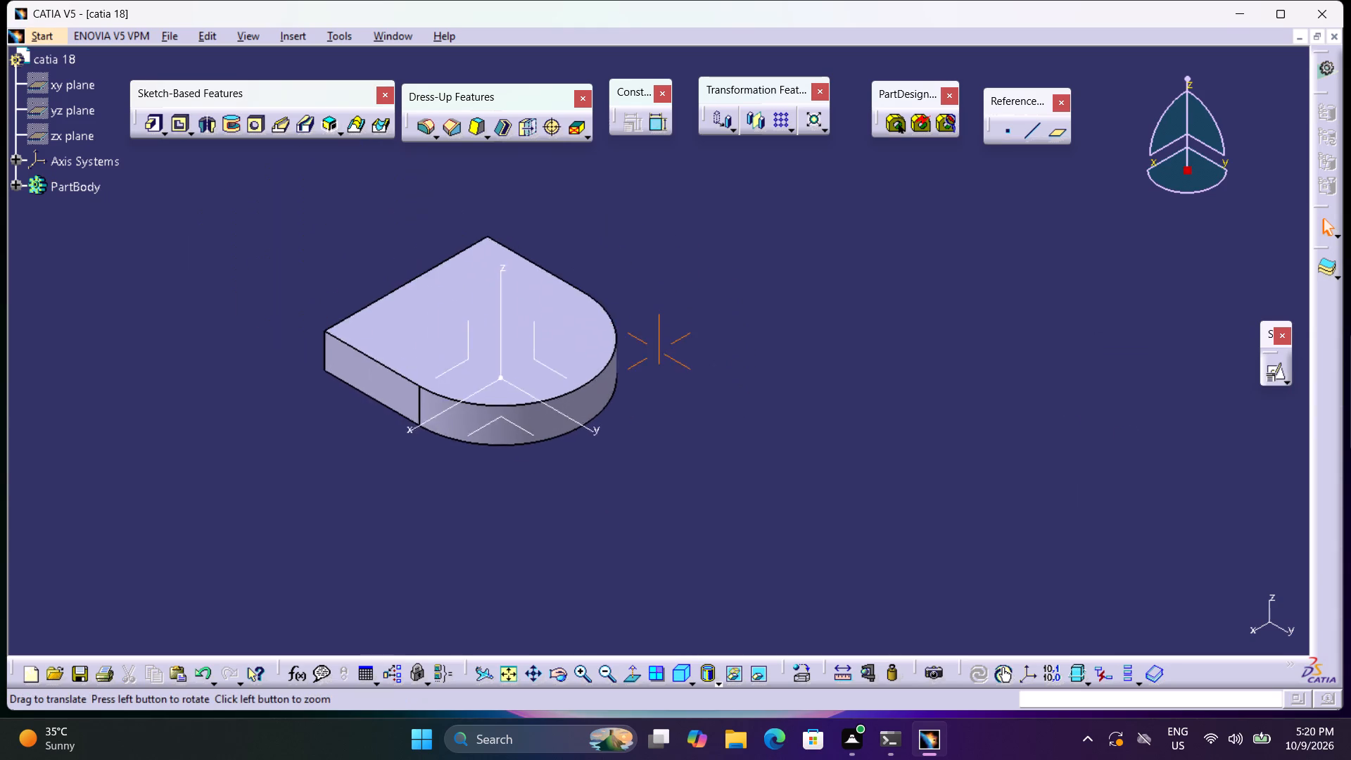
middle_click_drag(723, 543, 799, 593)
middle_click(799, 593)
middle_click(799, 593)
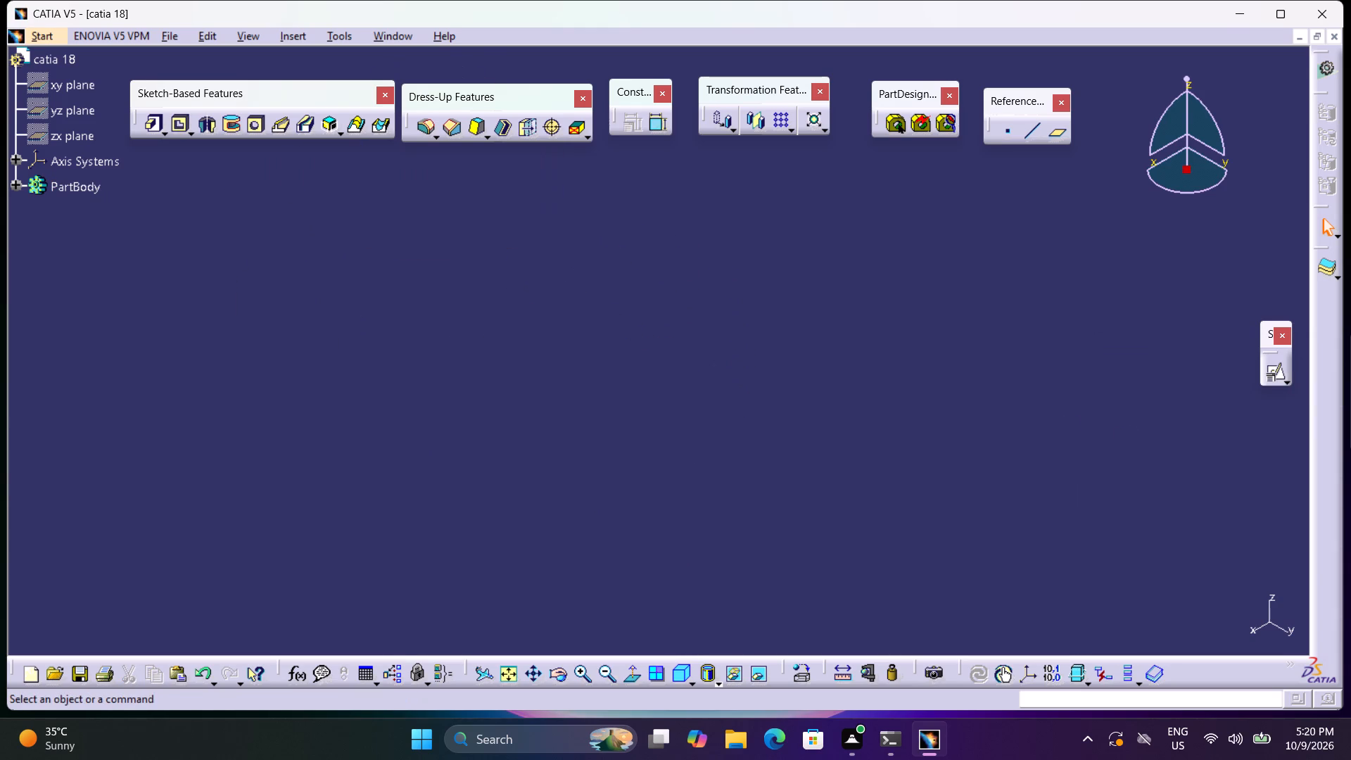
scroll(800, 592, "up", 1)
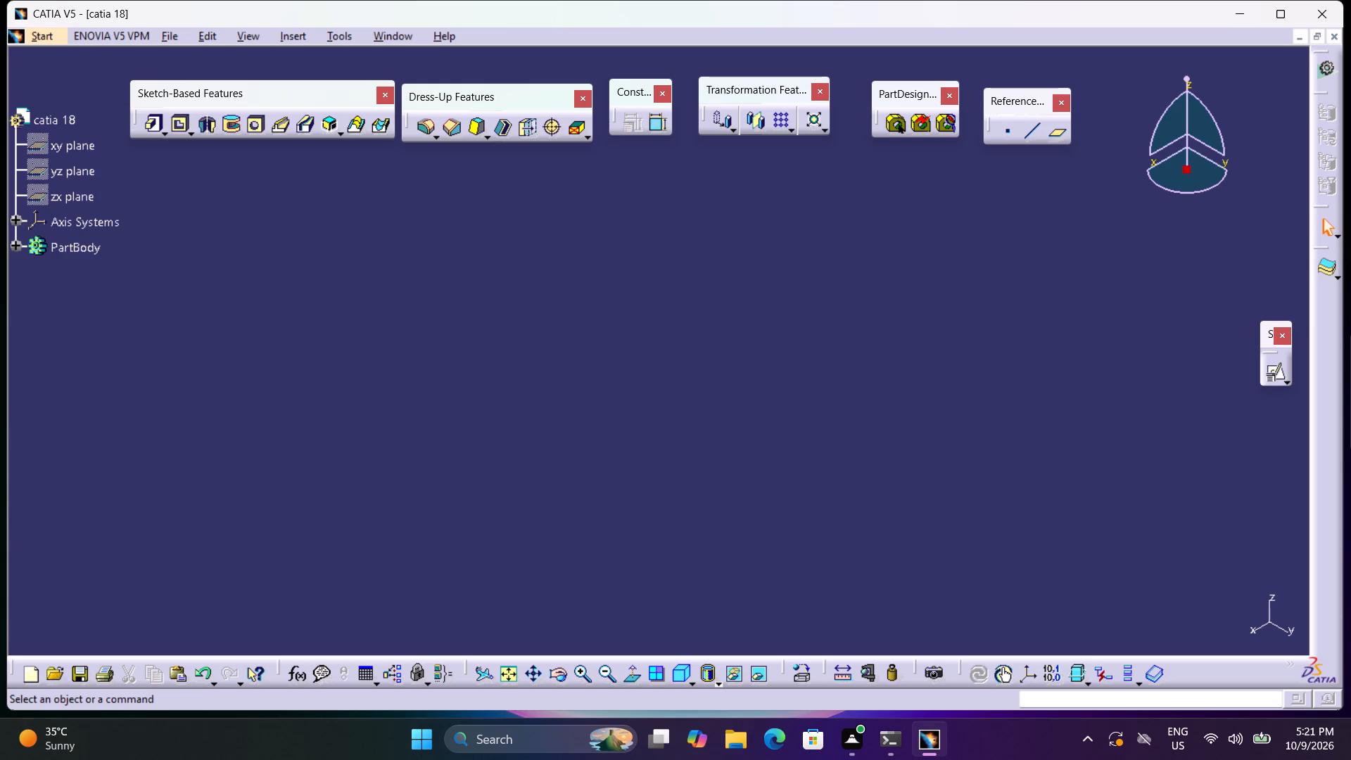
Create a positioned sketch on the pad's top face with Swap and Reverse V enabled.
left_click(678, 675)
left_click(505, 684)
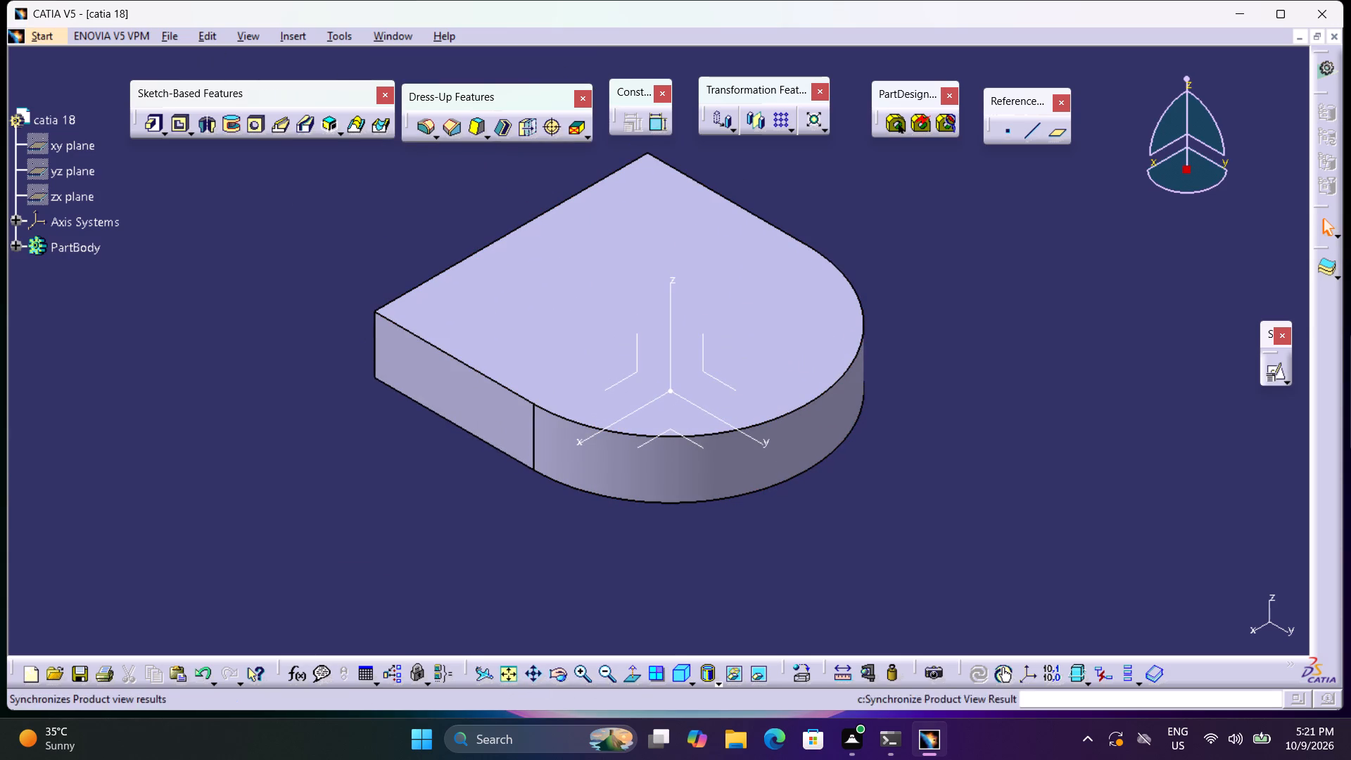
left_click(1274, 380)
left_click(812, 360)
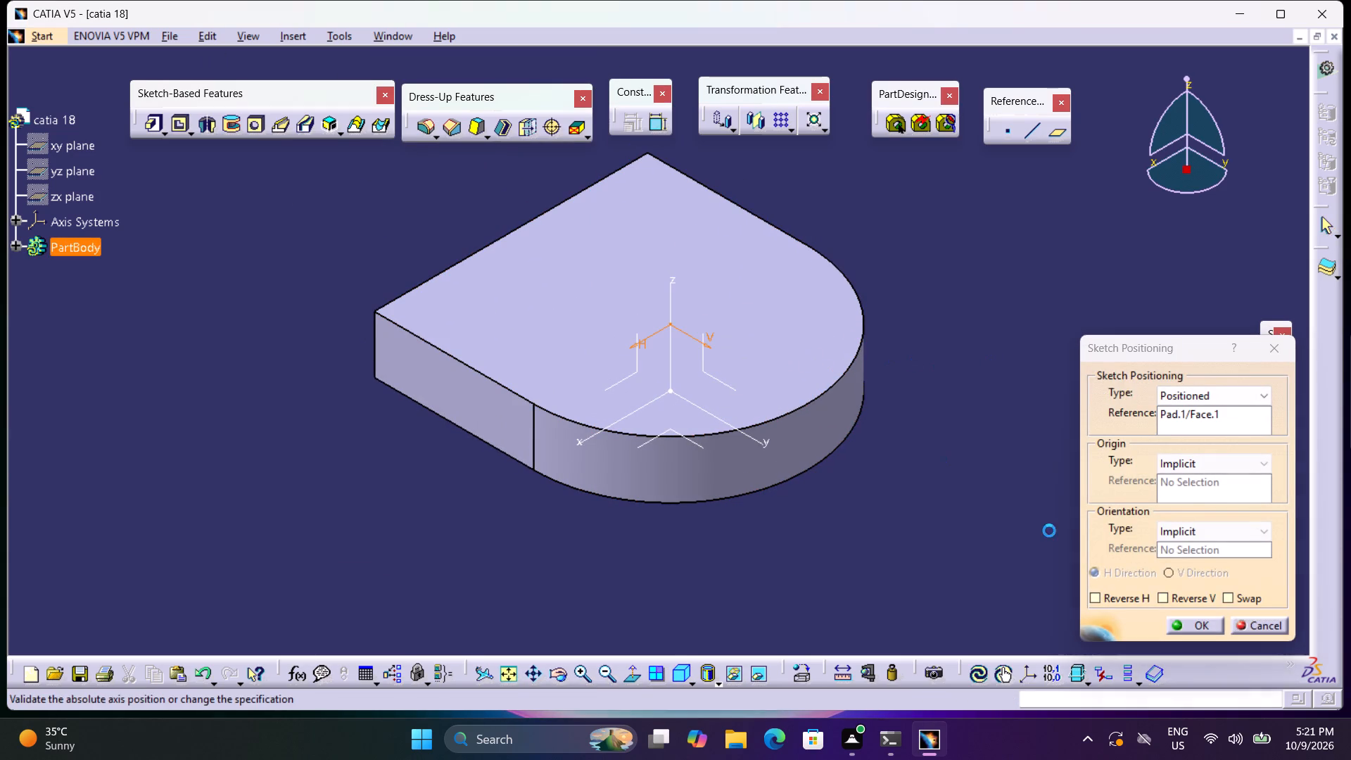
left_click(1236, 598)
left_click(1200, 596)
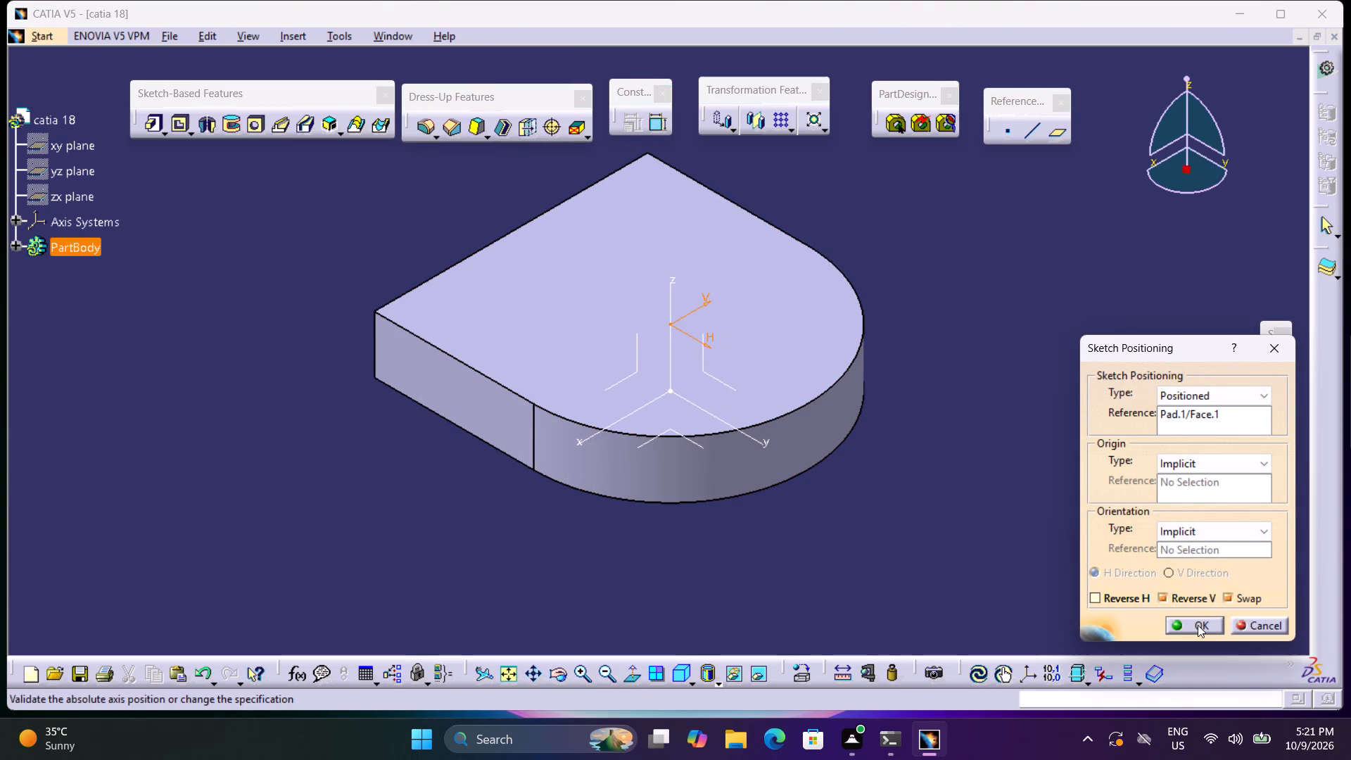
left_click(1198, 626)
Sketch a rectangle about 22 mm wide and 64 mm high near the pad's straight edge, crossing the H axis.
middle_click_drag(941, 493, 1042, 547)
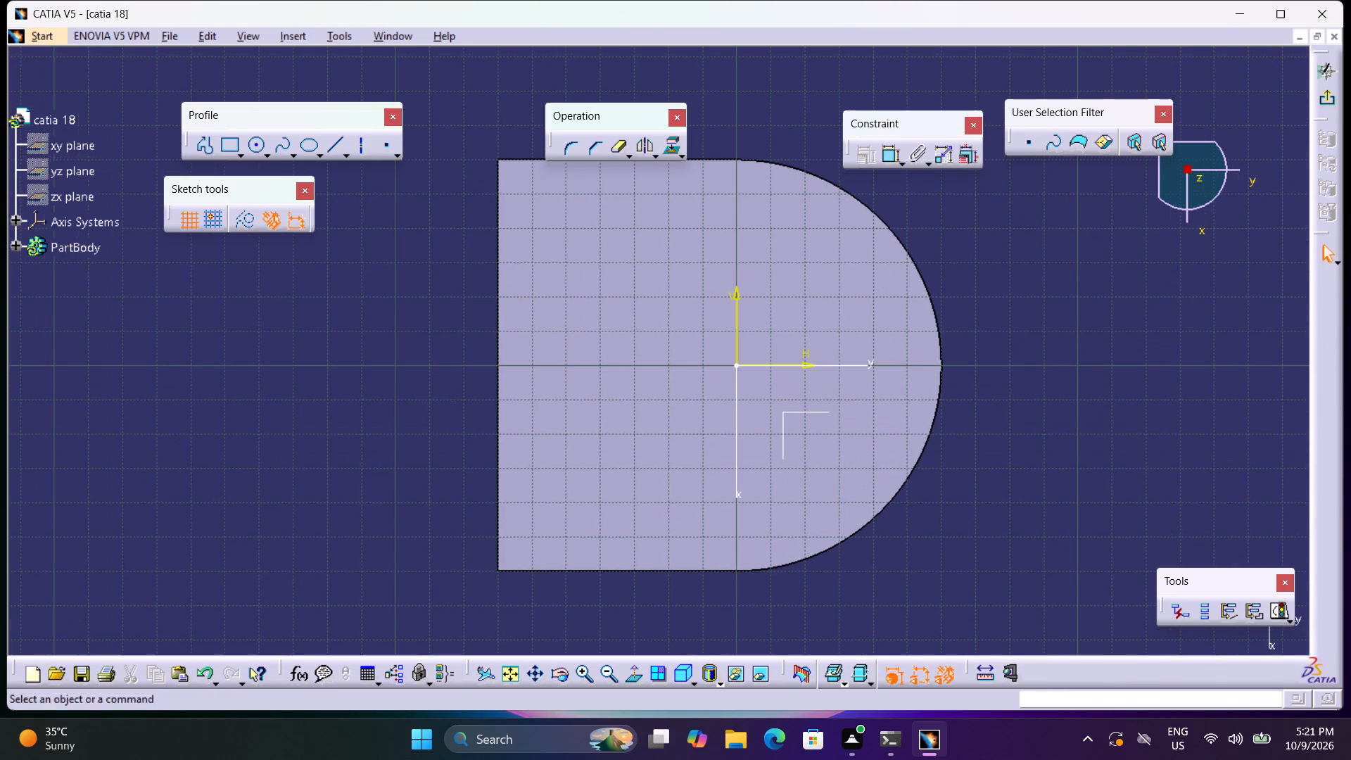
left_click(229, 146)
left_click(531, 267)
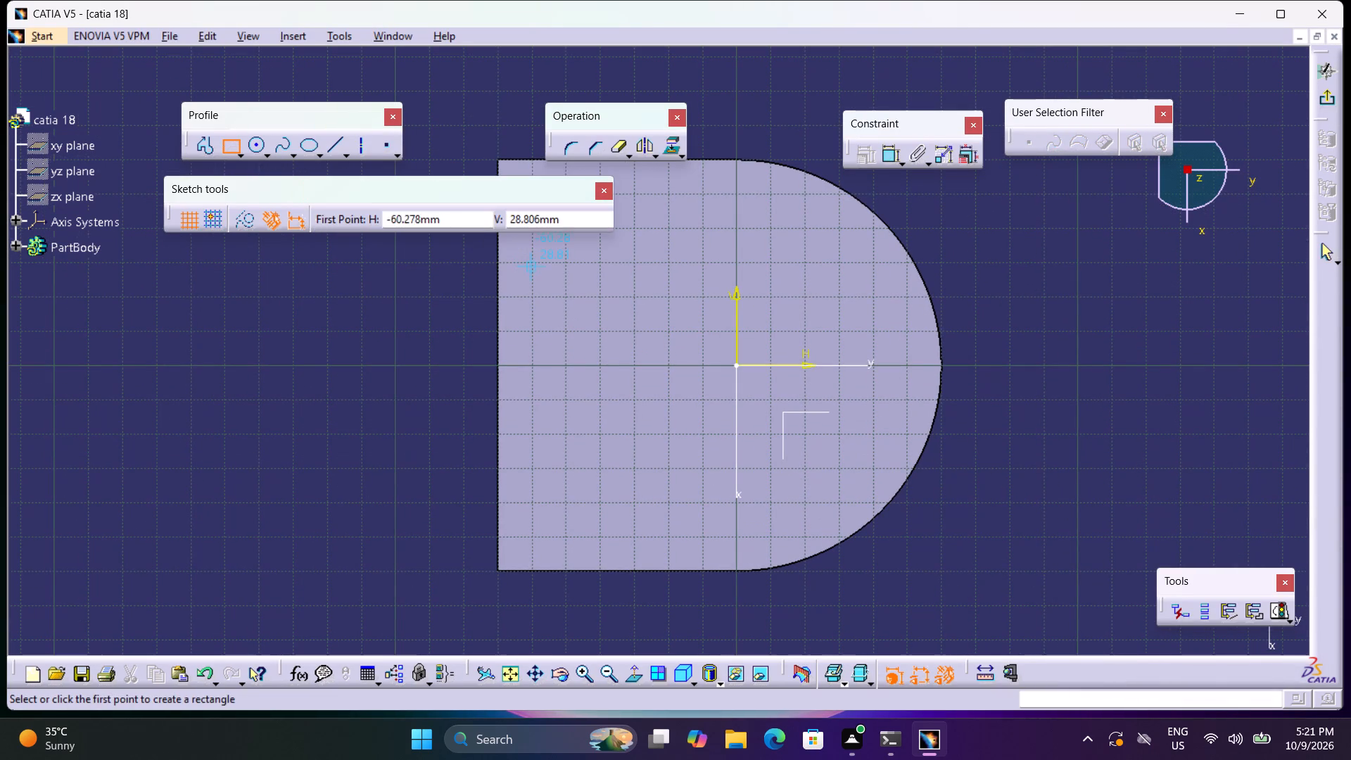
left_click(606, 488)
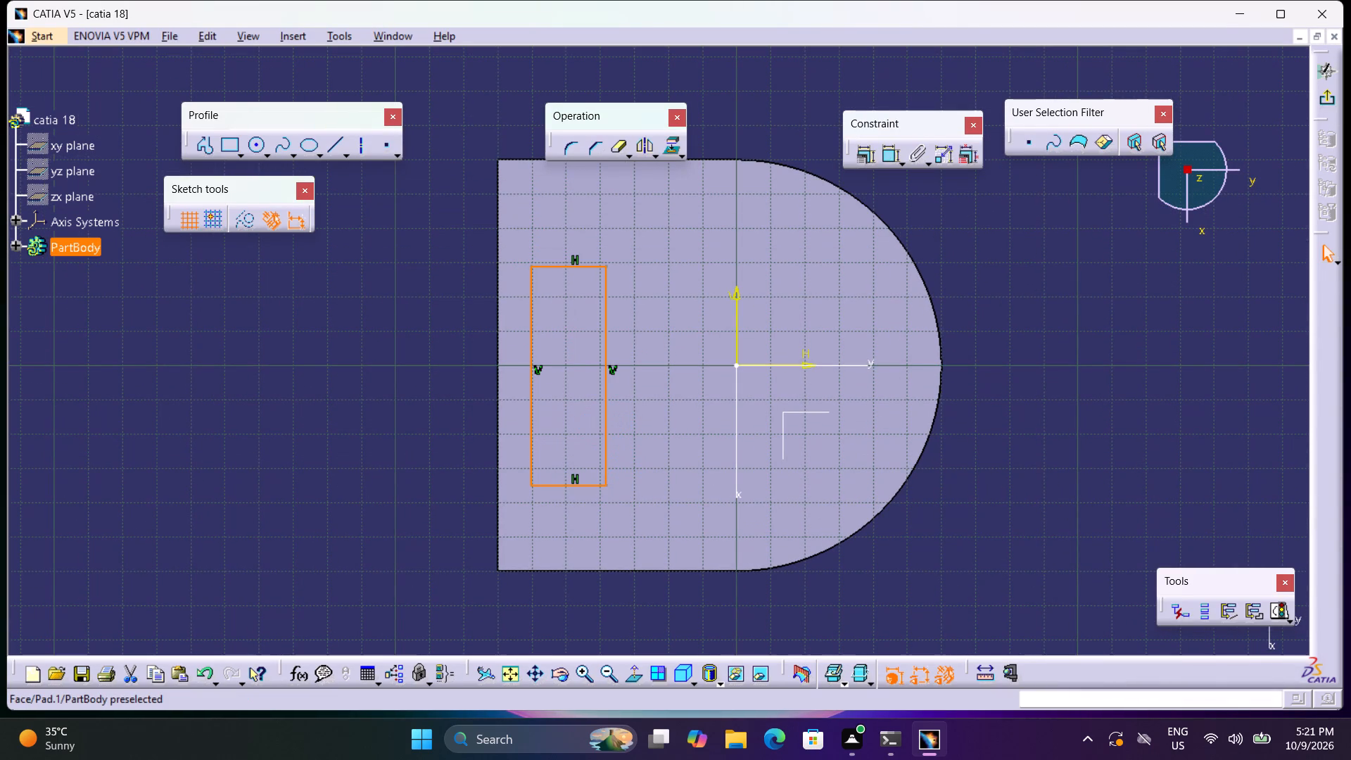
Make the rectangle's outer vertical side coincident with the pad's straight edge.
left_click(886, 151)
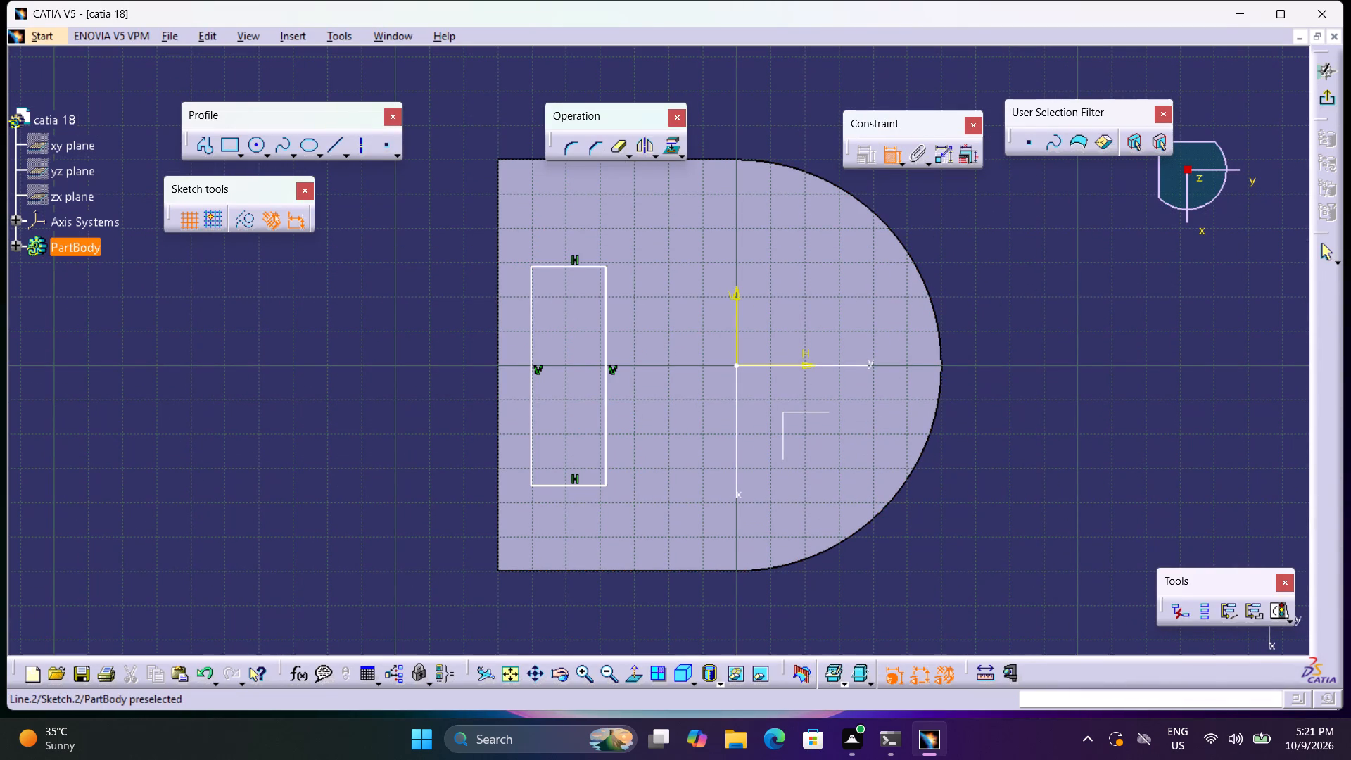
left_click(533, 326)
left_click(498, 320)
right_click(497, 321)
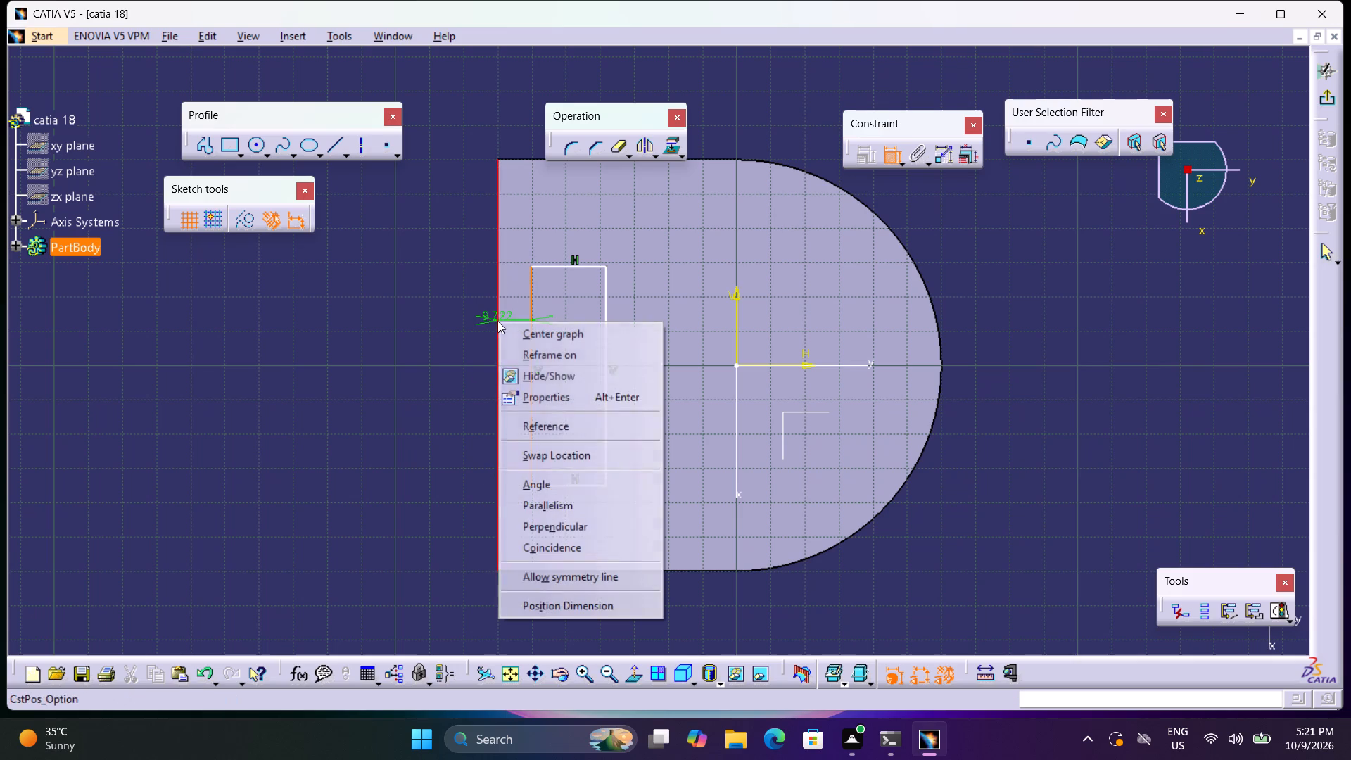
left_click(576, 540)
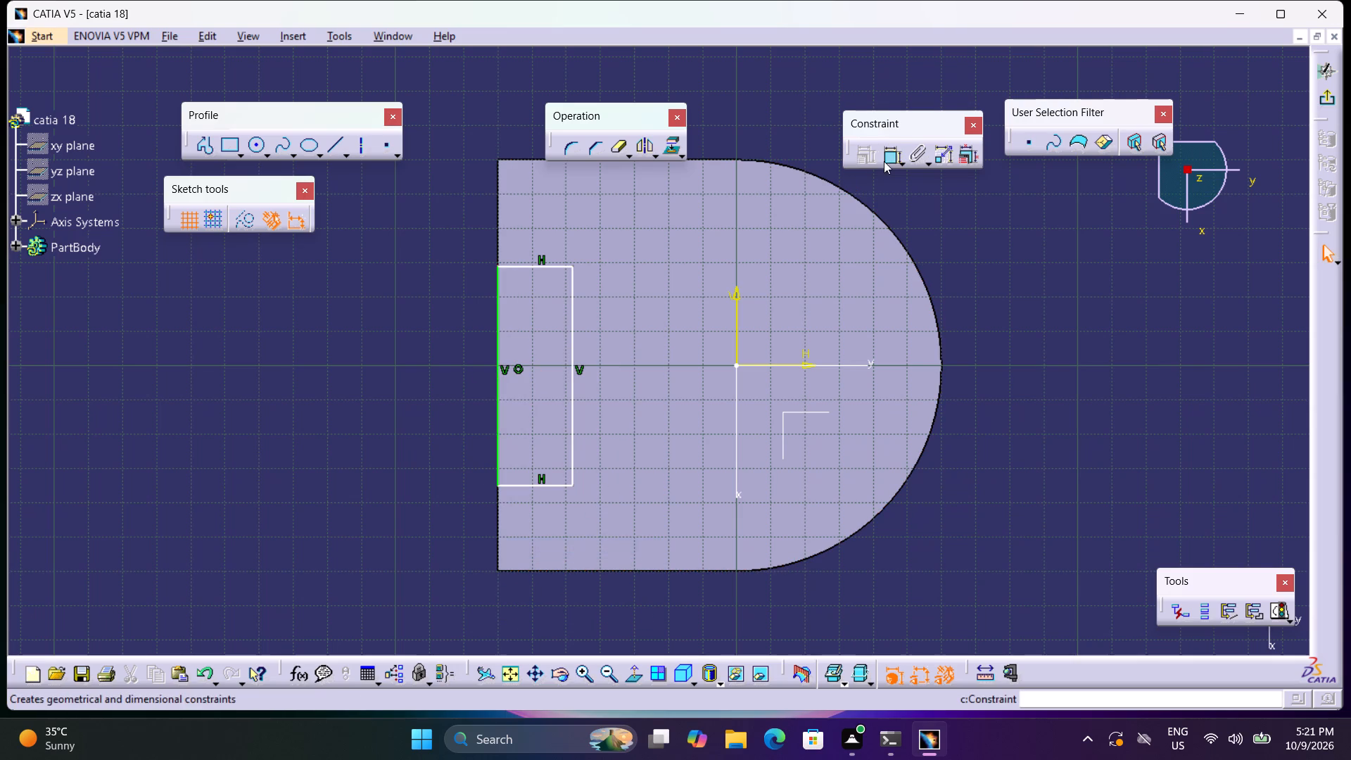
Dimension the rectangle's horizontal width and set it to 40 mm.
double_click(884, 161)
left_click(563, 269)
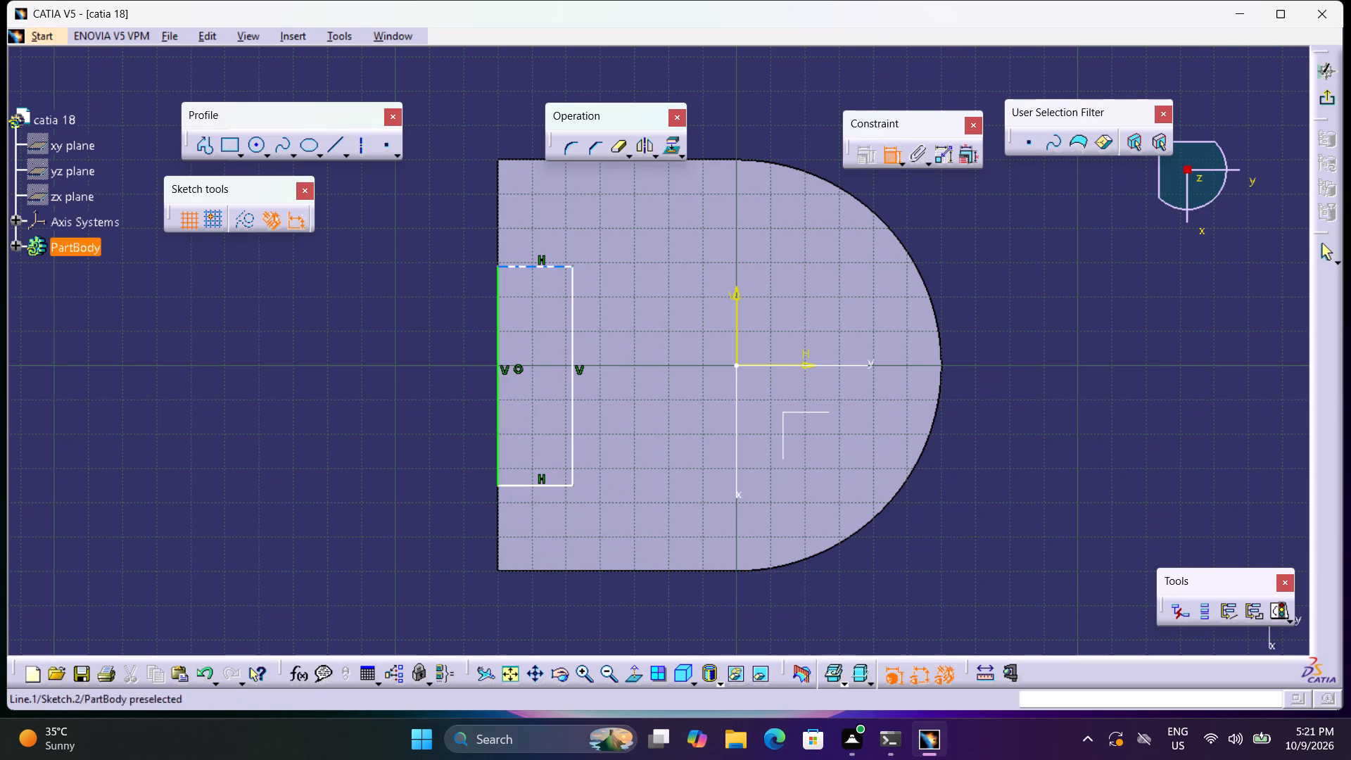
left_click(521, 148)
double_click(521, 148)
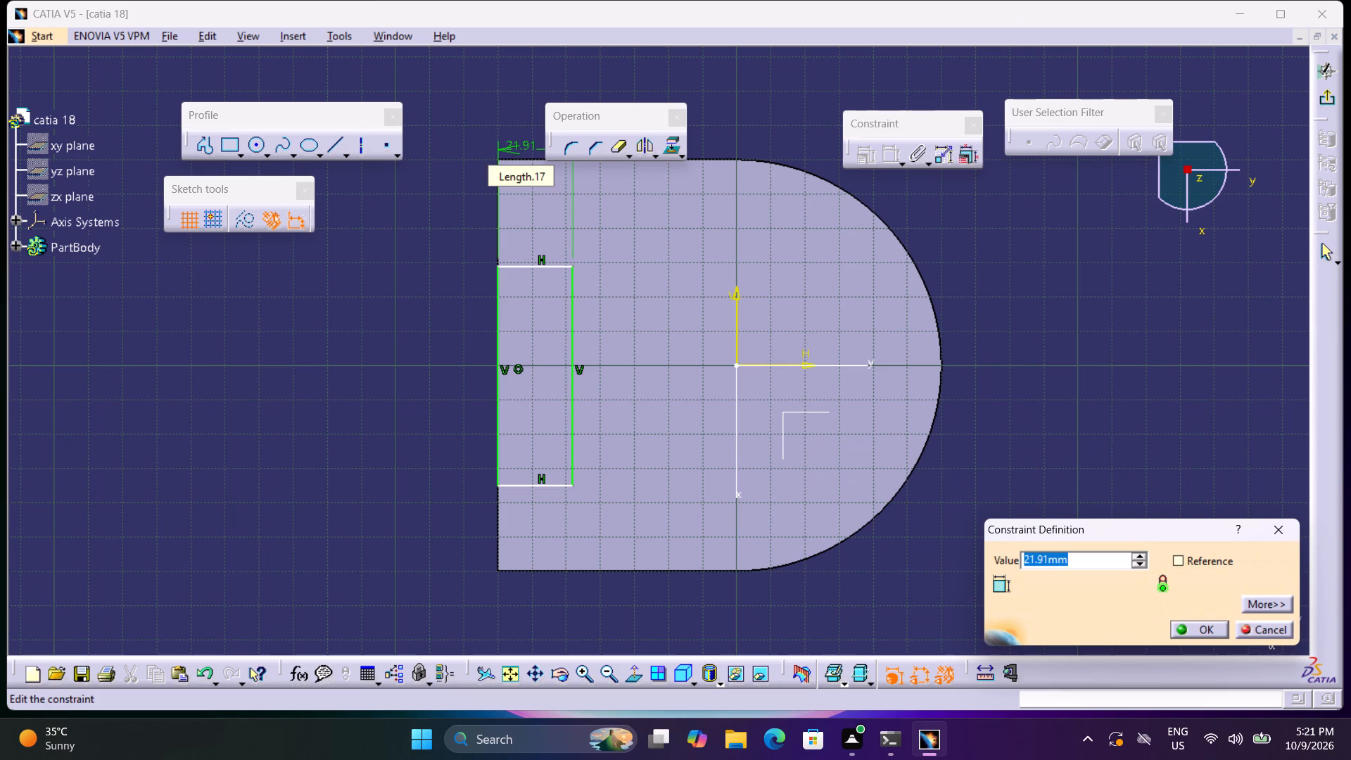
type("40")
key("Return")
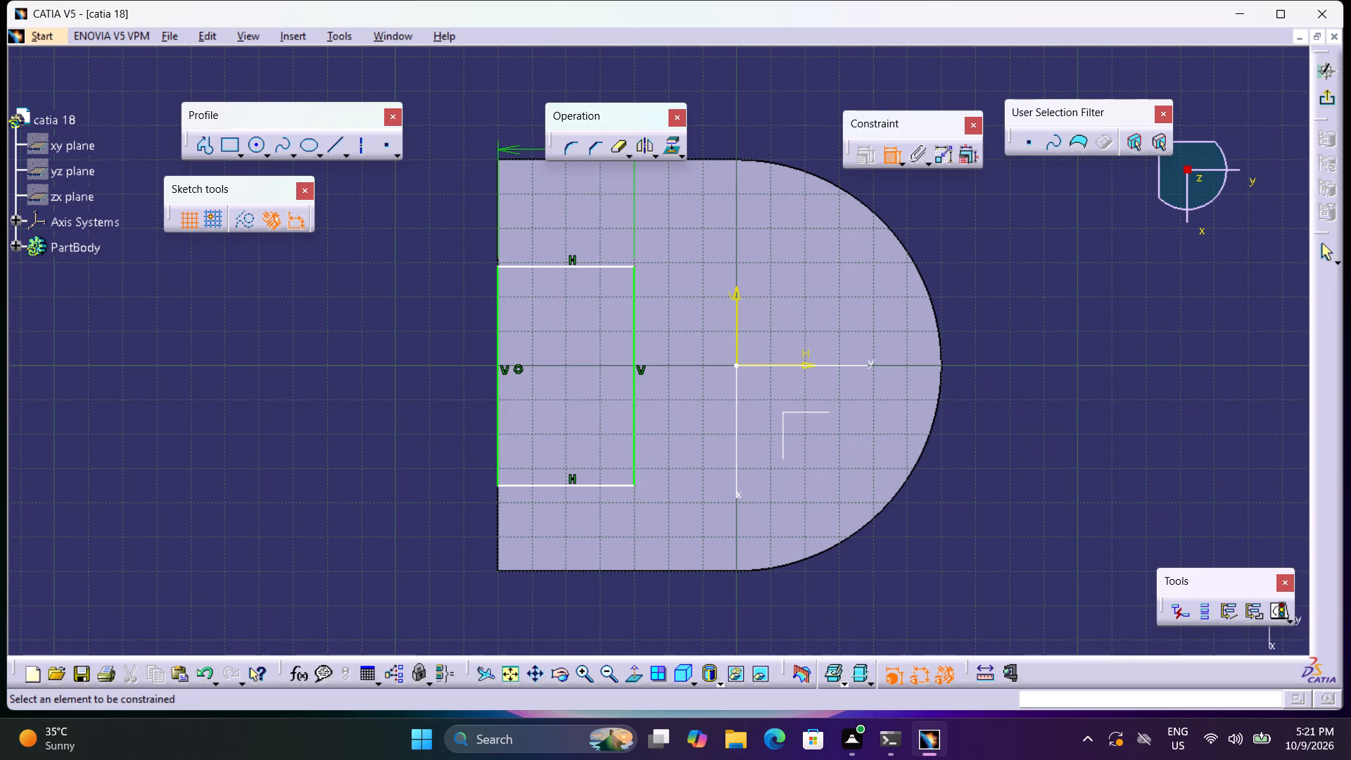
Dimension the rectangle's inner vertical side and set its length to 85 mm.
left_click(633, 319)
left_click(391, 362)
double_click(407, 358)
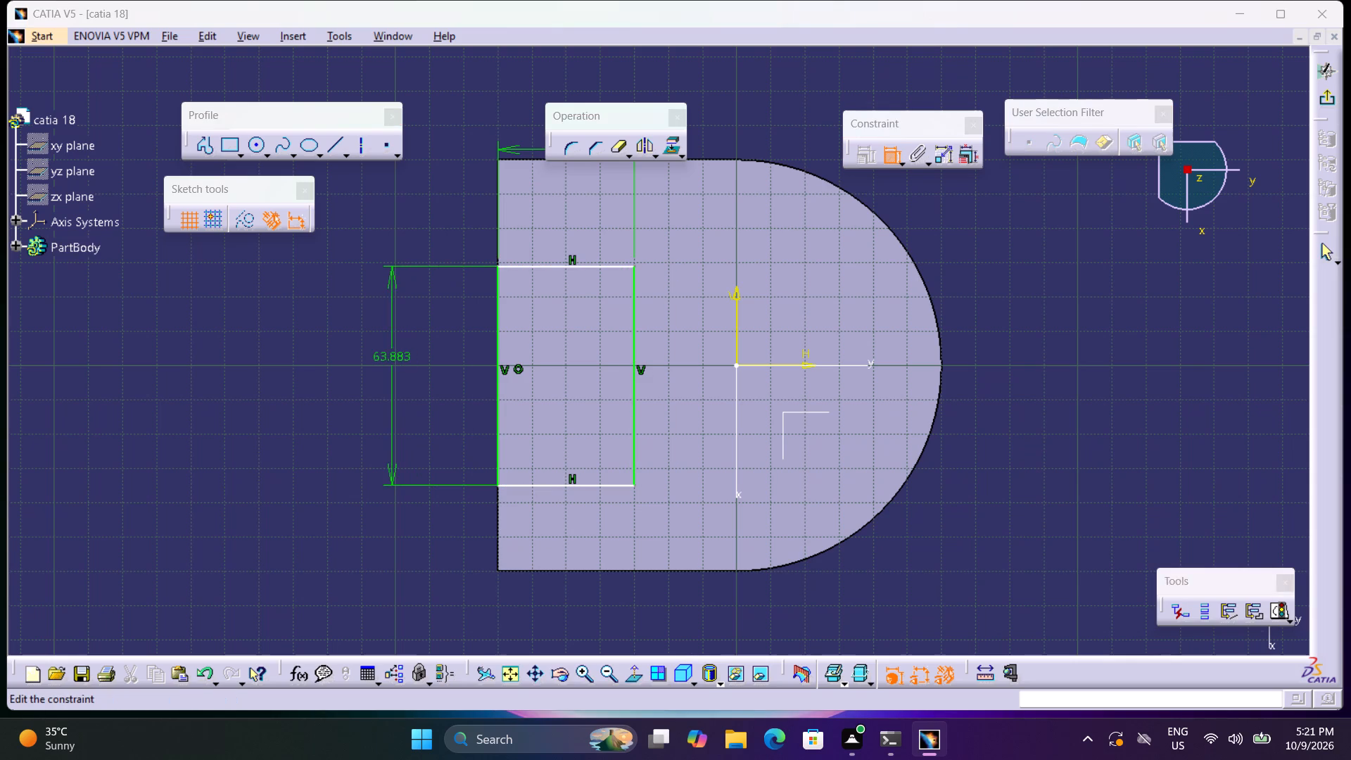
key("8")
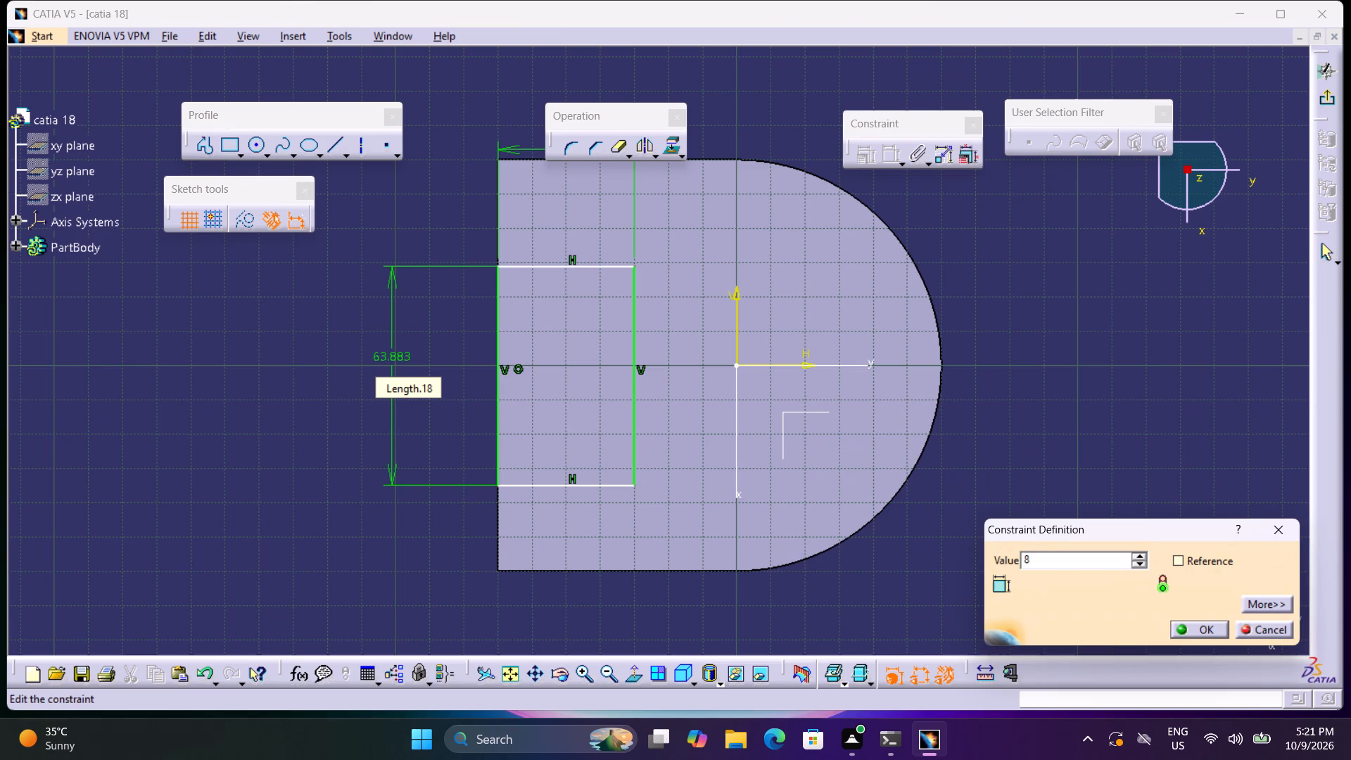
key("5")
key("Return")
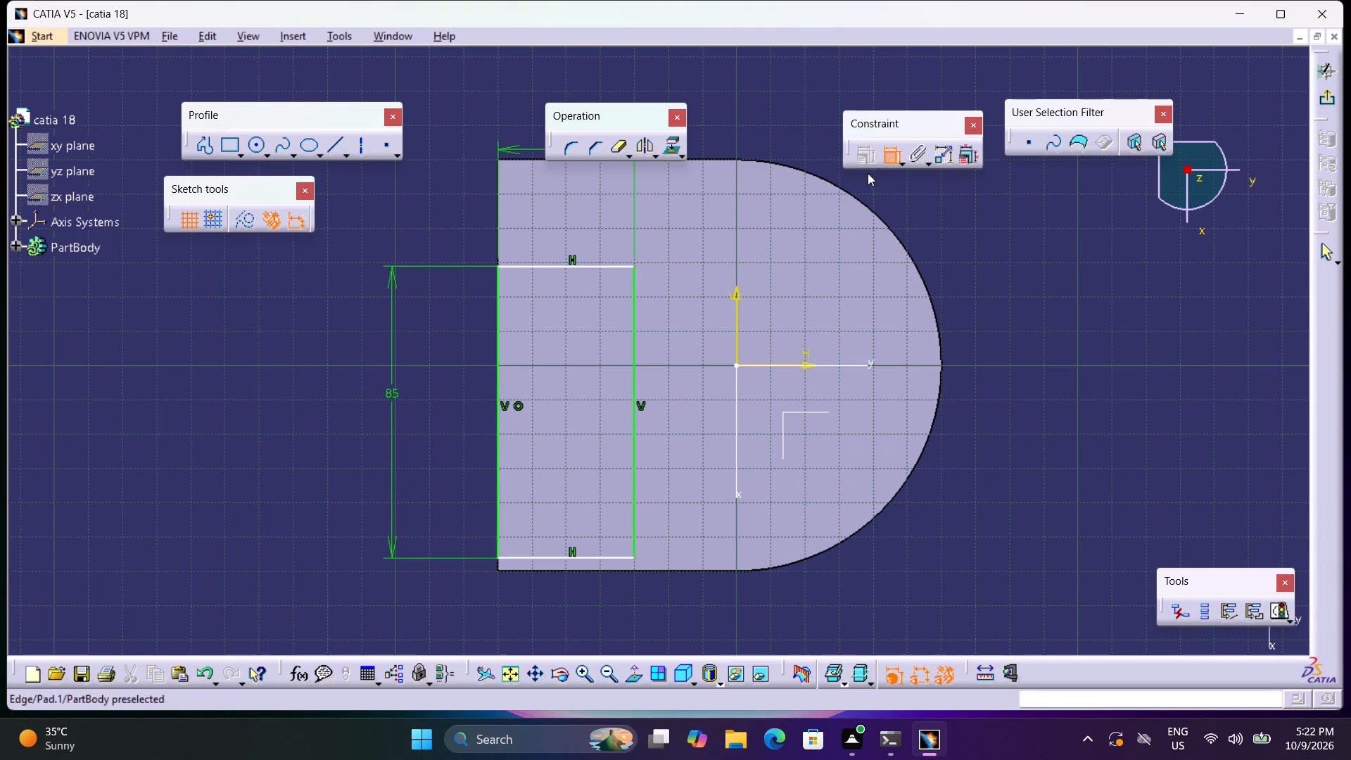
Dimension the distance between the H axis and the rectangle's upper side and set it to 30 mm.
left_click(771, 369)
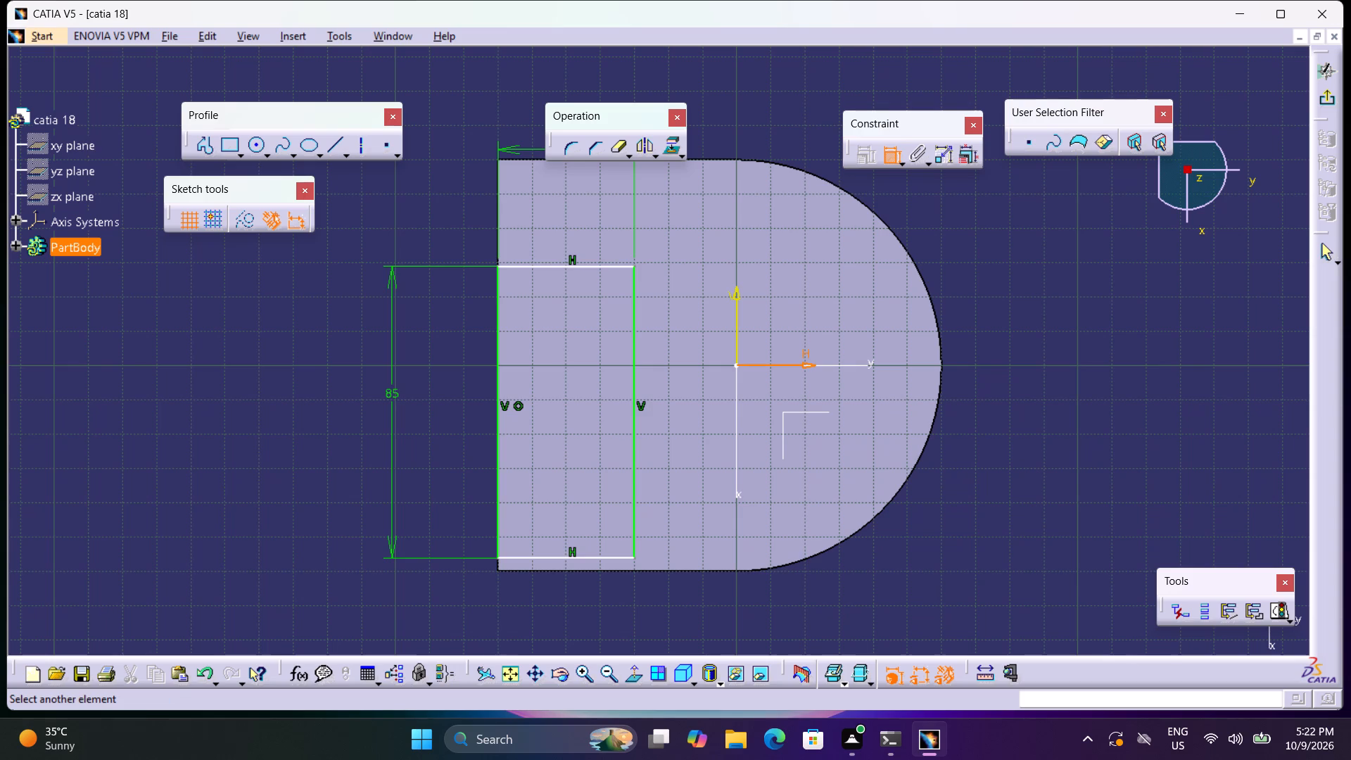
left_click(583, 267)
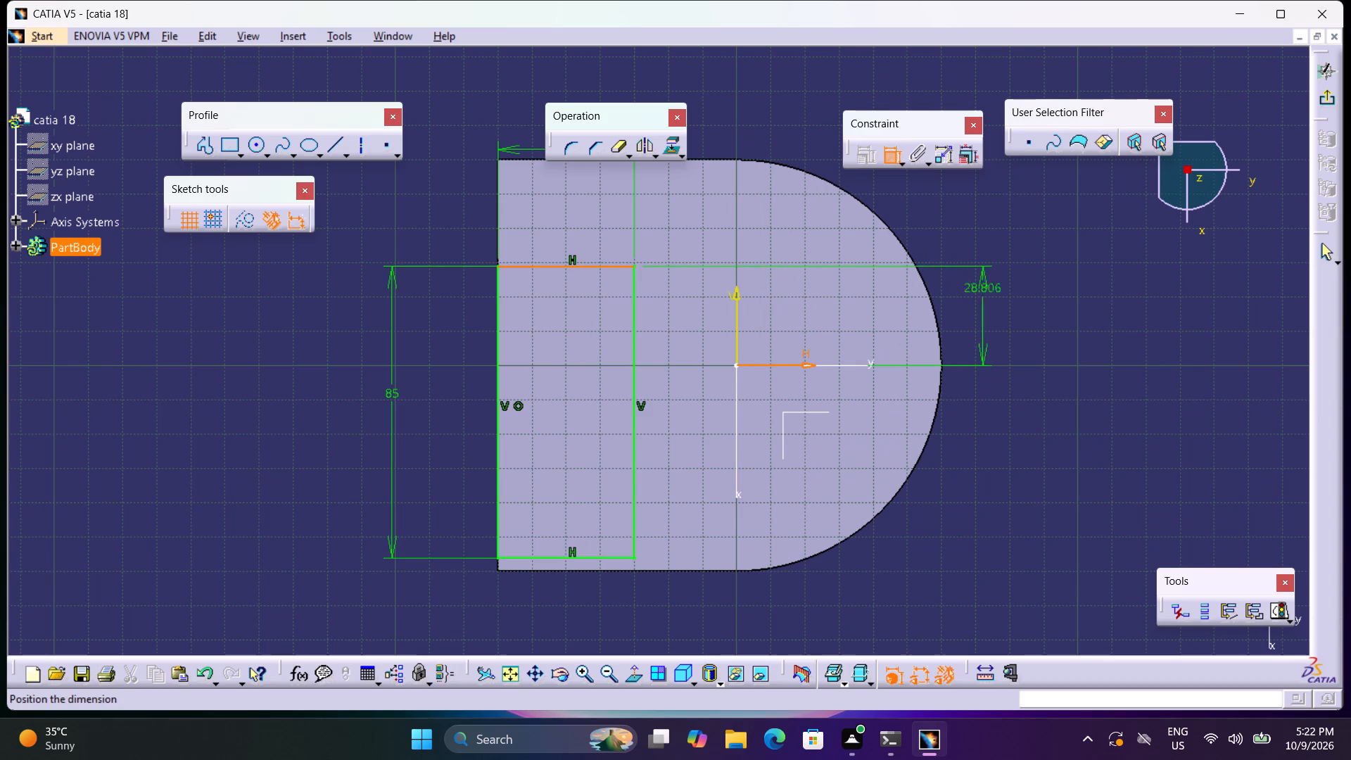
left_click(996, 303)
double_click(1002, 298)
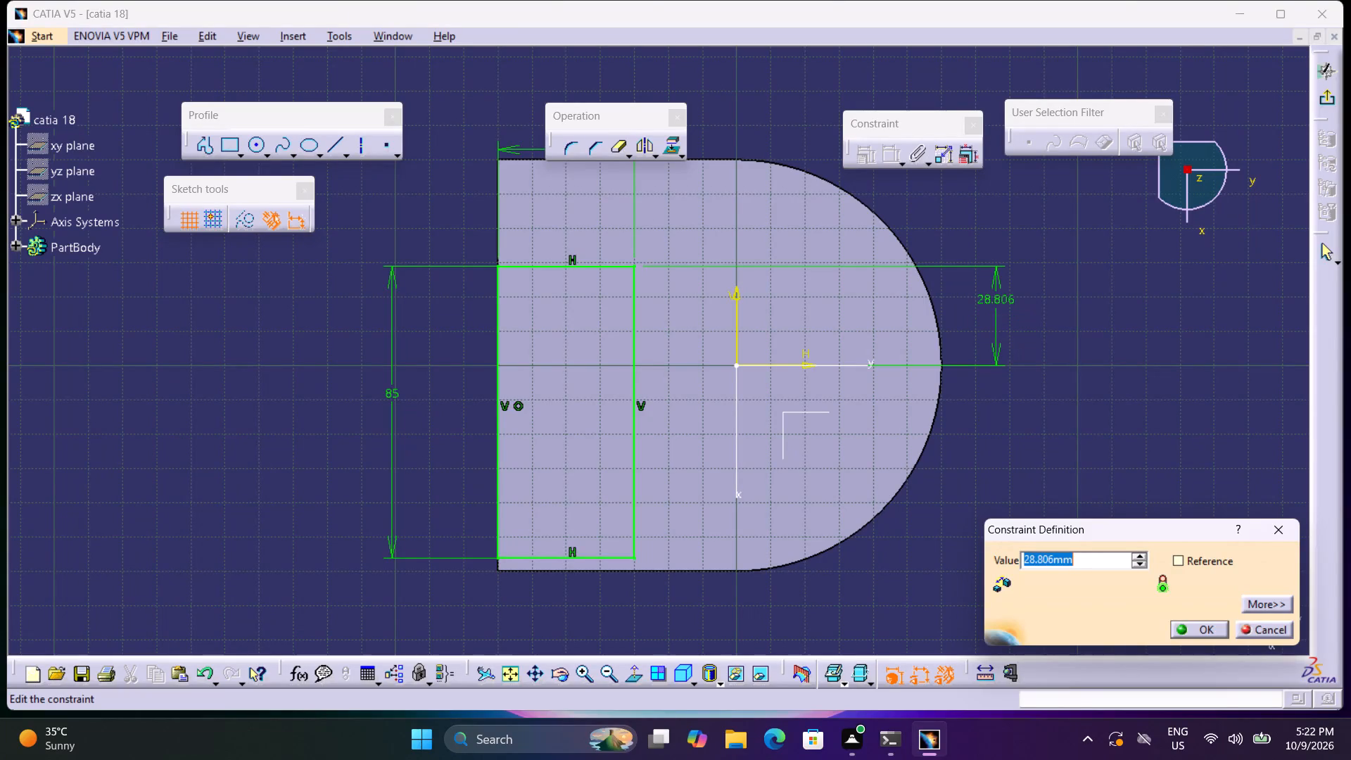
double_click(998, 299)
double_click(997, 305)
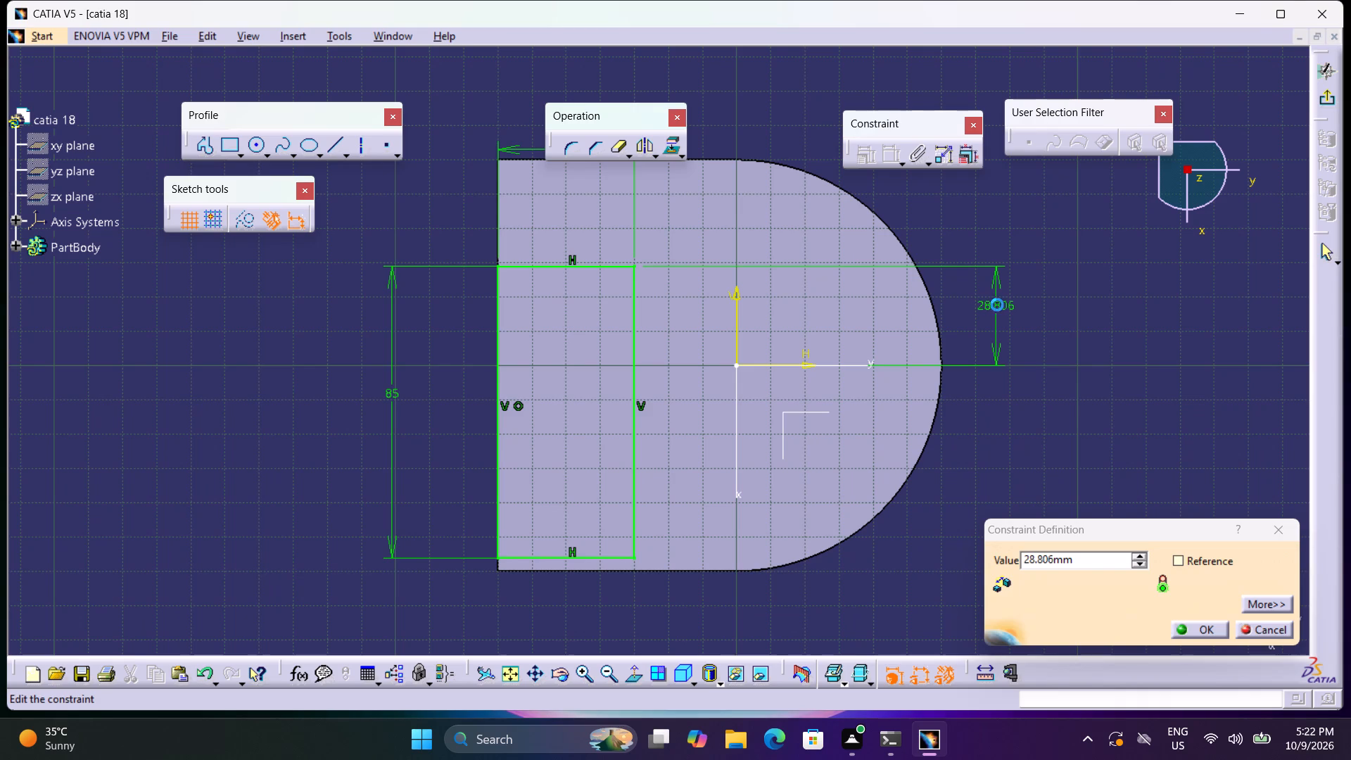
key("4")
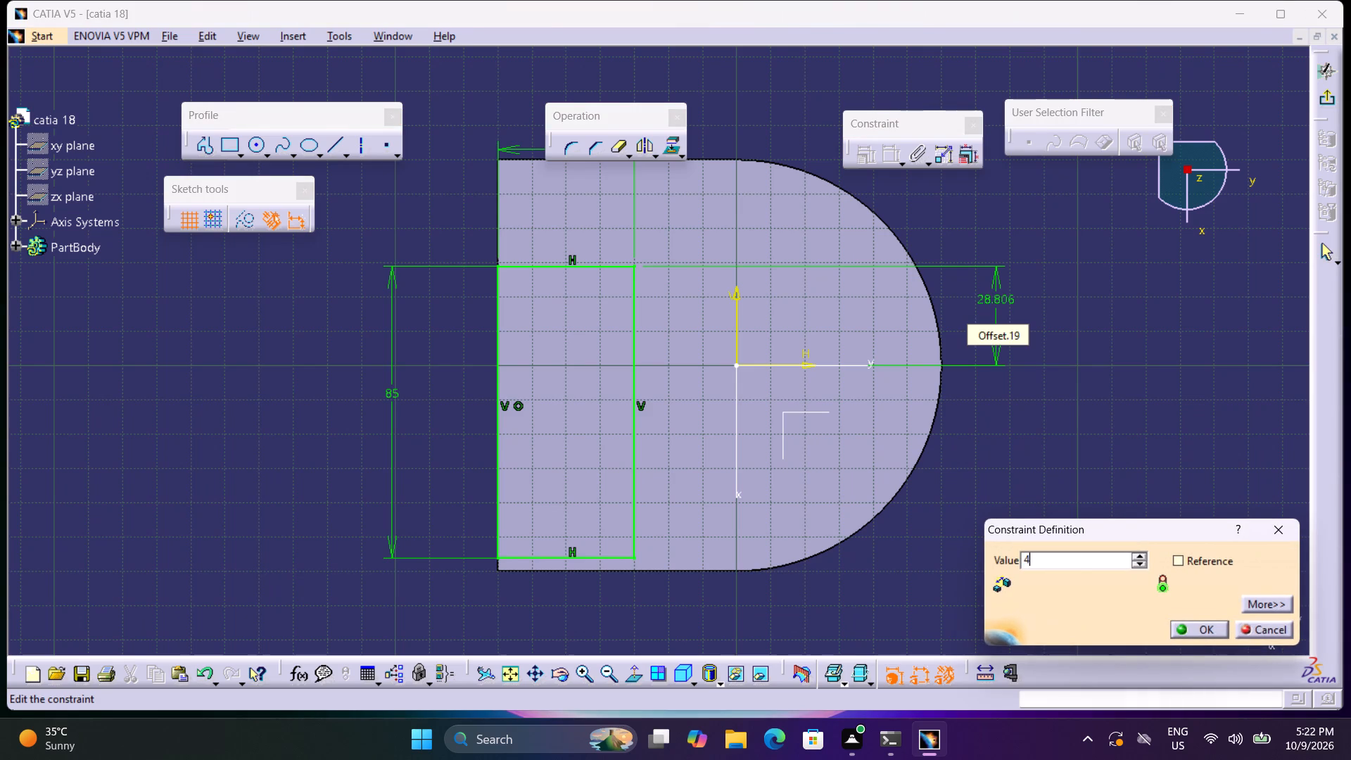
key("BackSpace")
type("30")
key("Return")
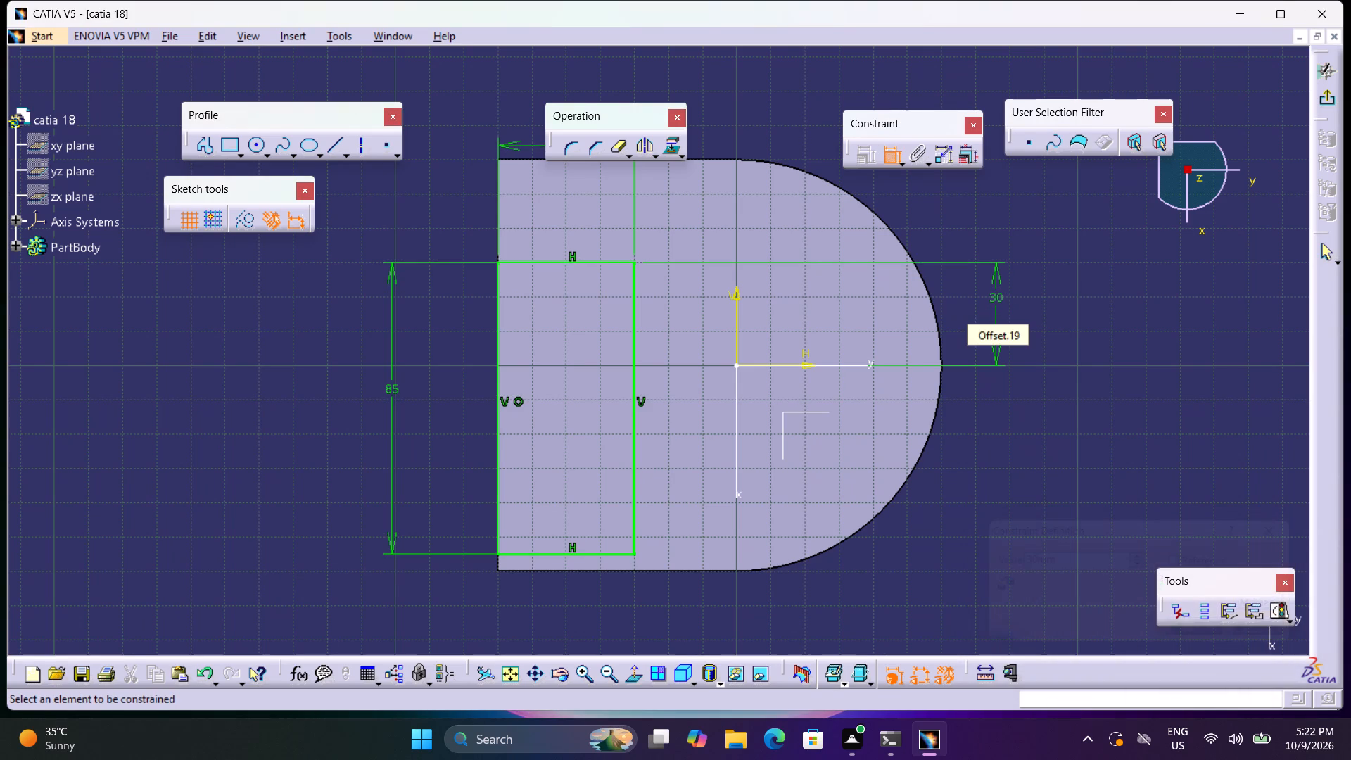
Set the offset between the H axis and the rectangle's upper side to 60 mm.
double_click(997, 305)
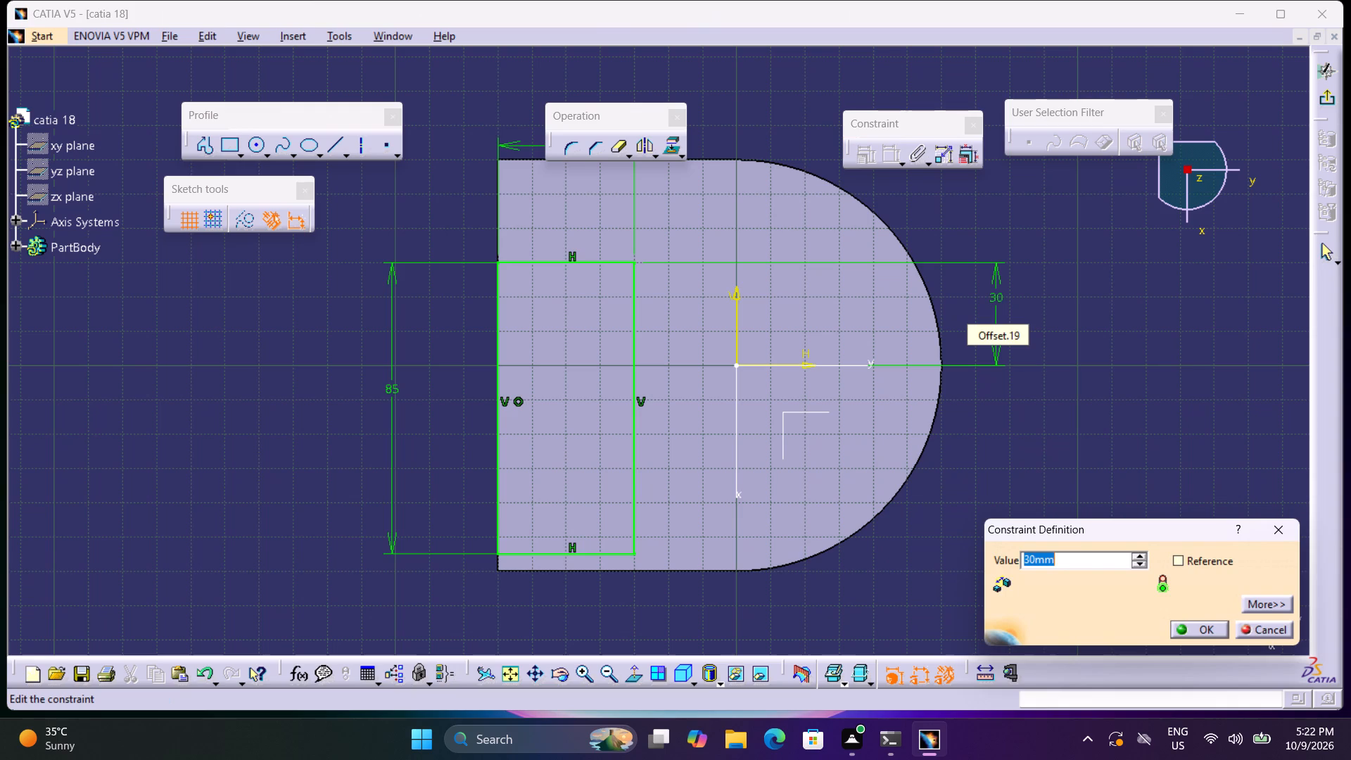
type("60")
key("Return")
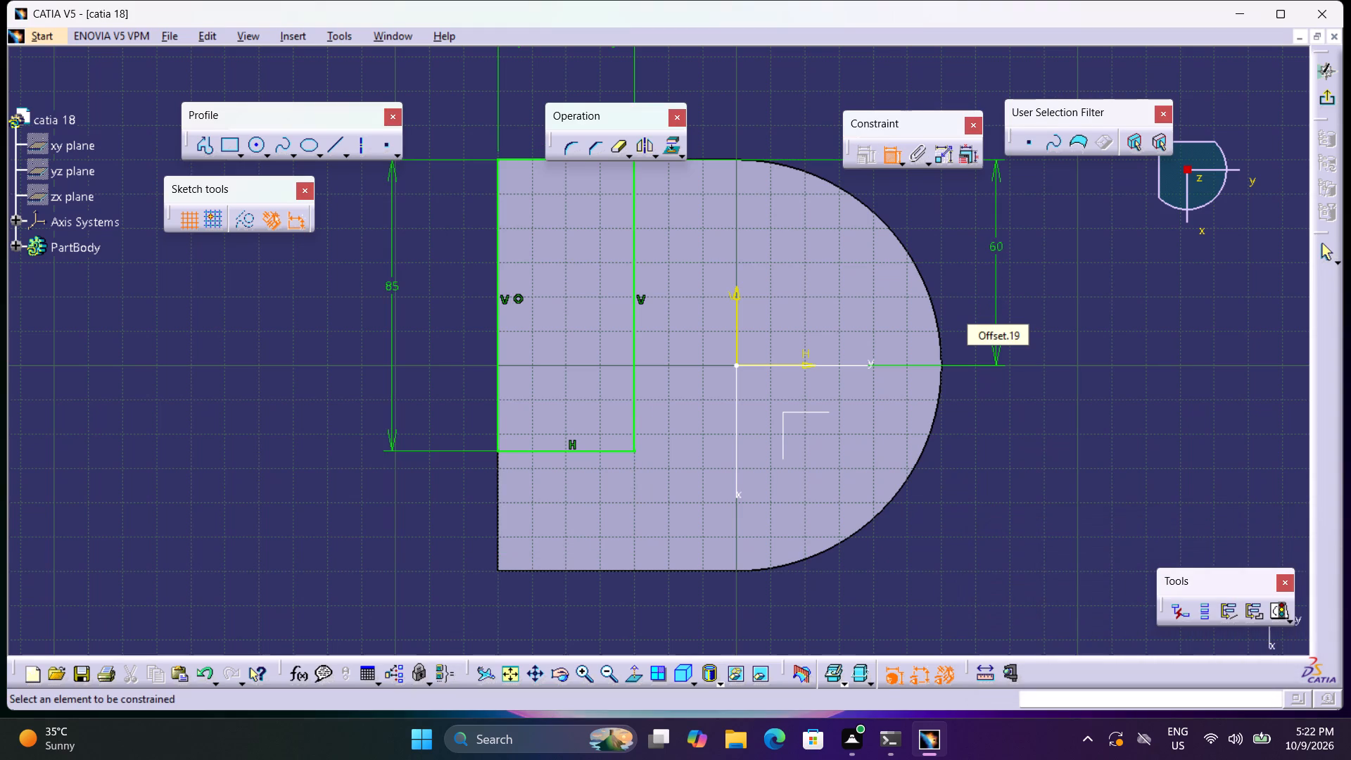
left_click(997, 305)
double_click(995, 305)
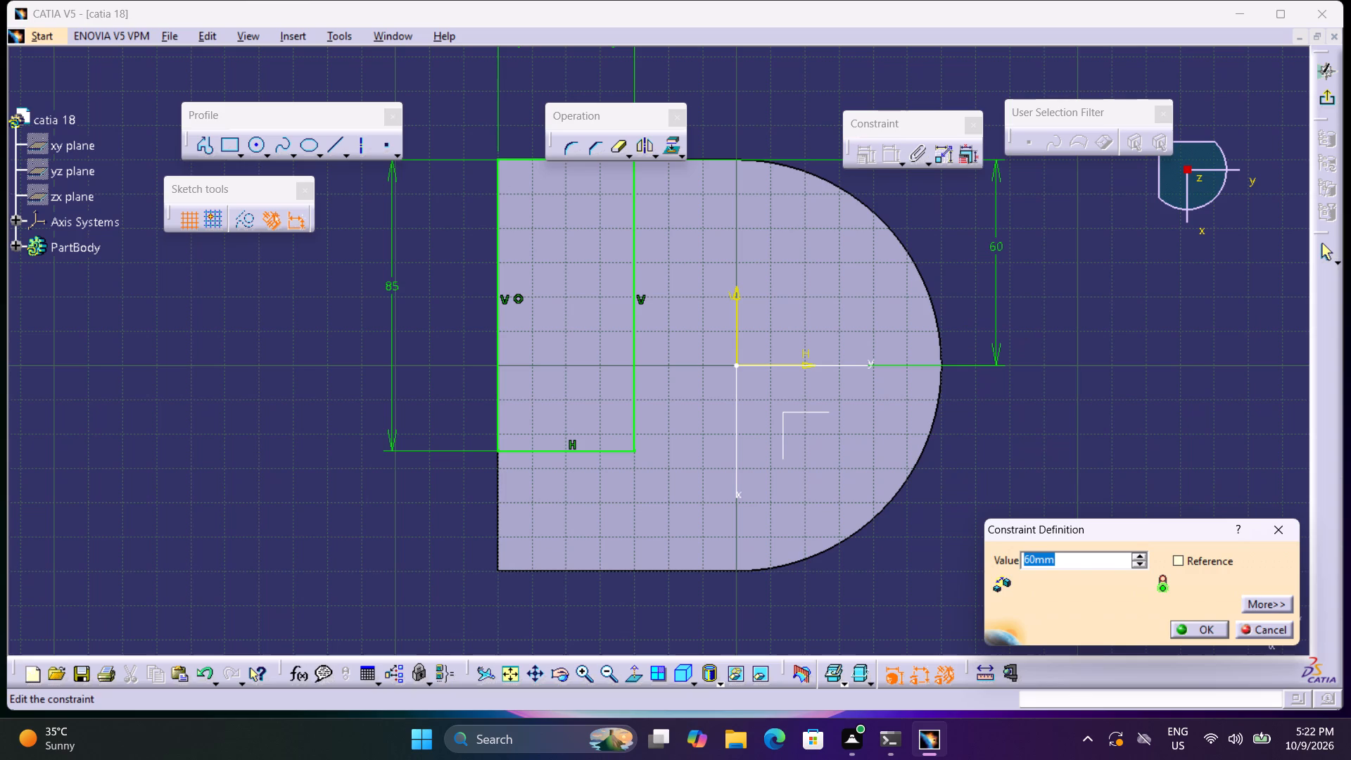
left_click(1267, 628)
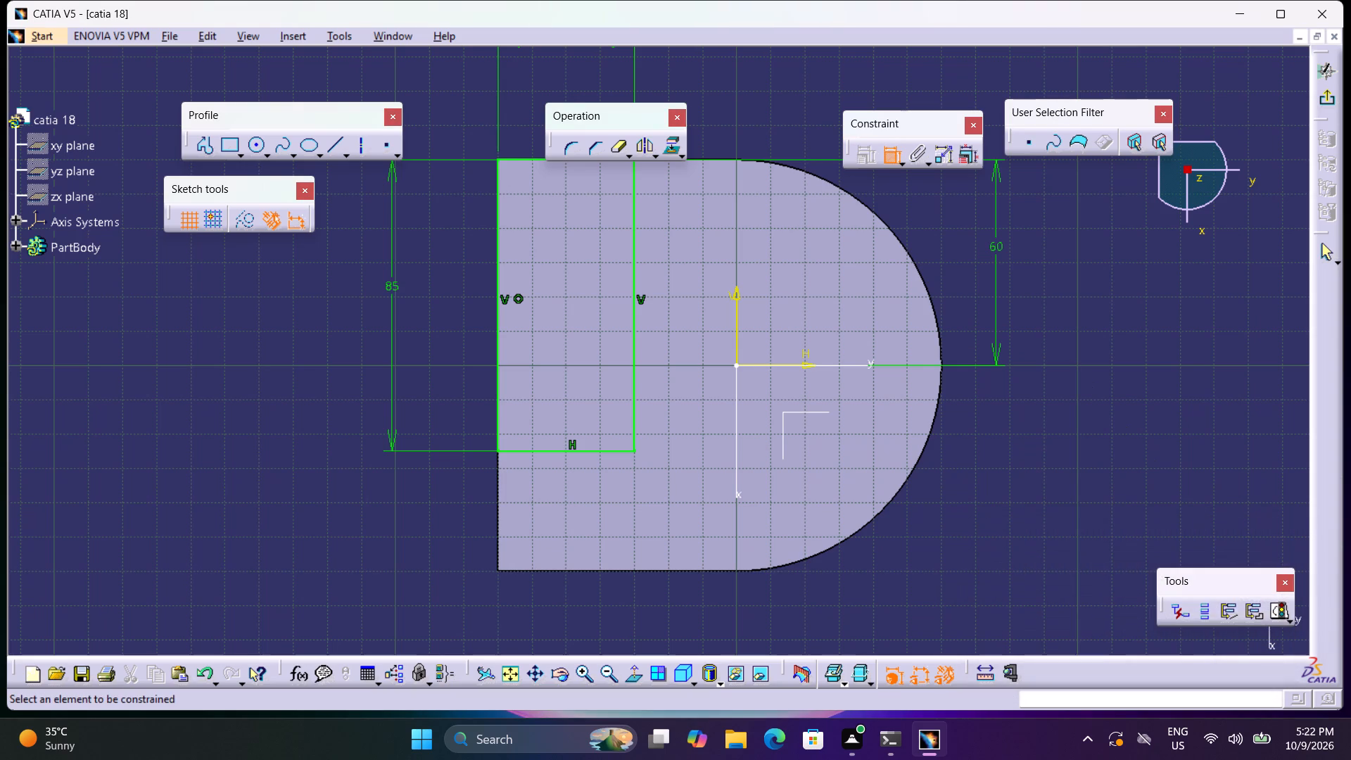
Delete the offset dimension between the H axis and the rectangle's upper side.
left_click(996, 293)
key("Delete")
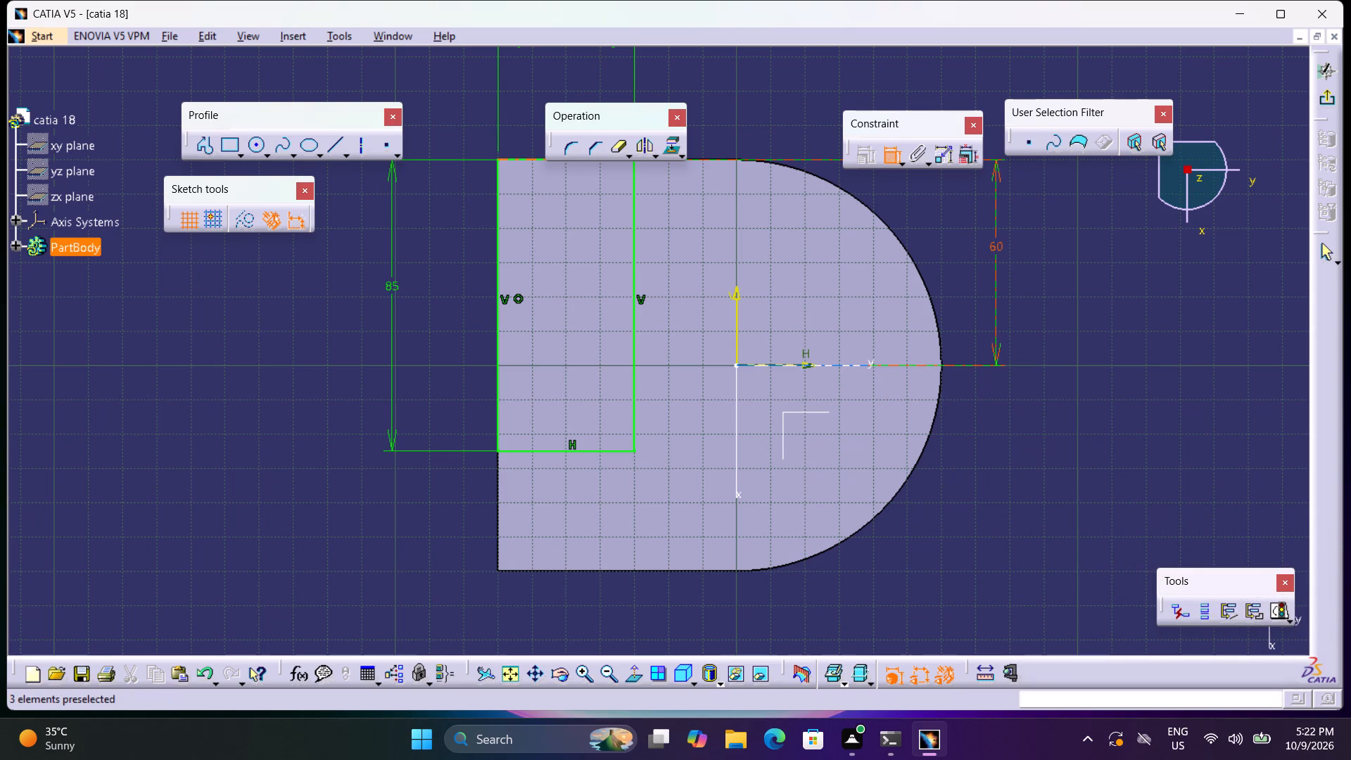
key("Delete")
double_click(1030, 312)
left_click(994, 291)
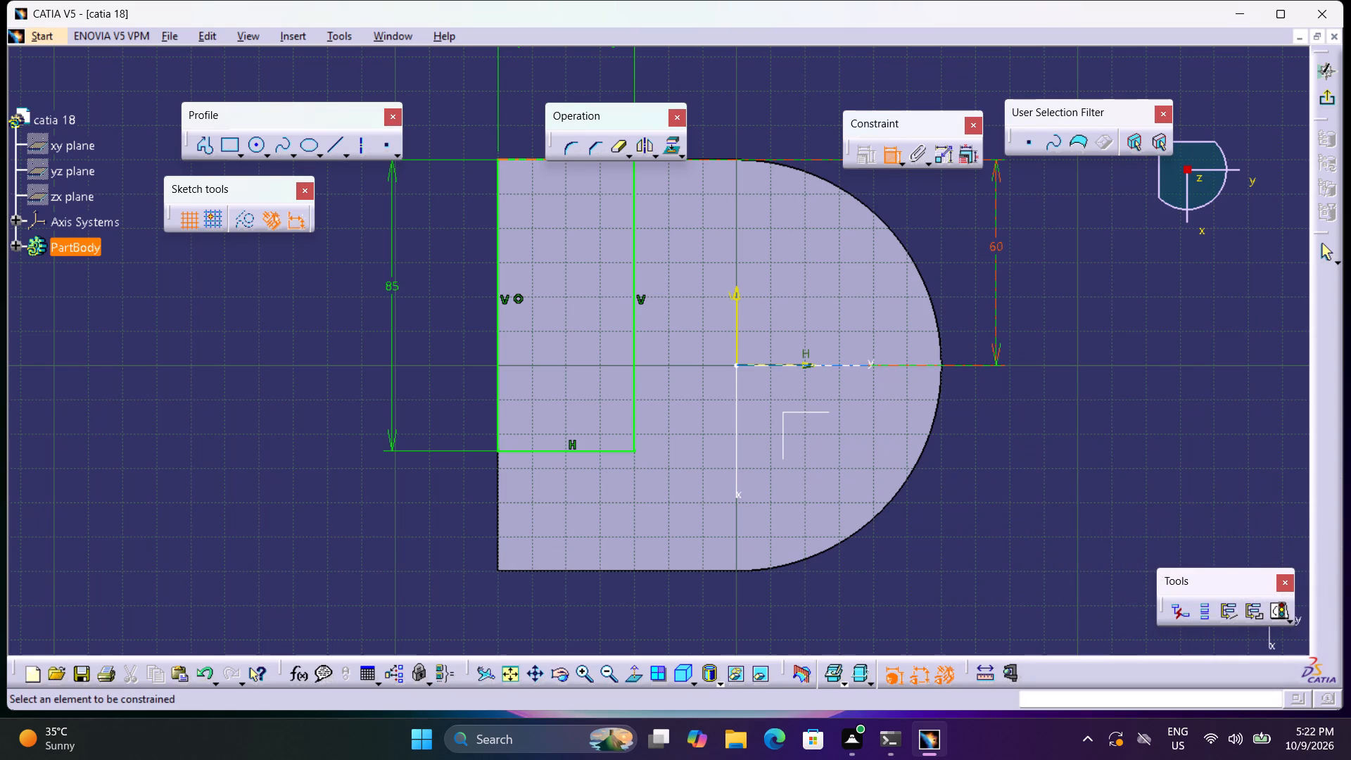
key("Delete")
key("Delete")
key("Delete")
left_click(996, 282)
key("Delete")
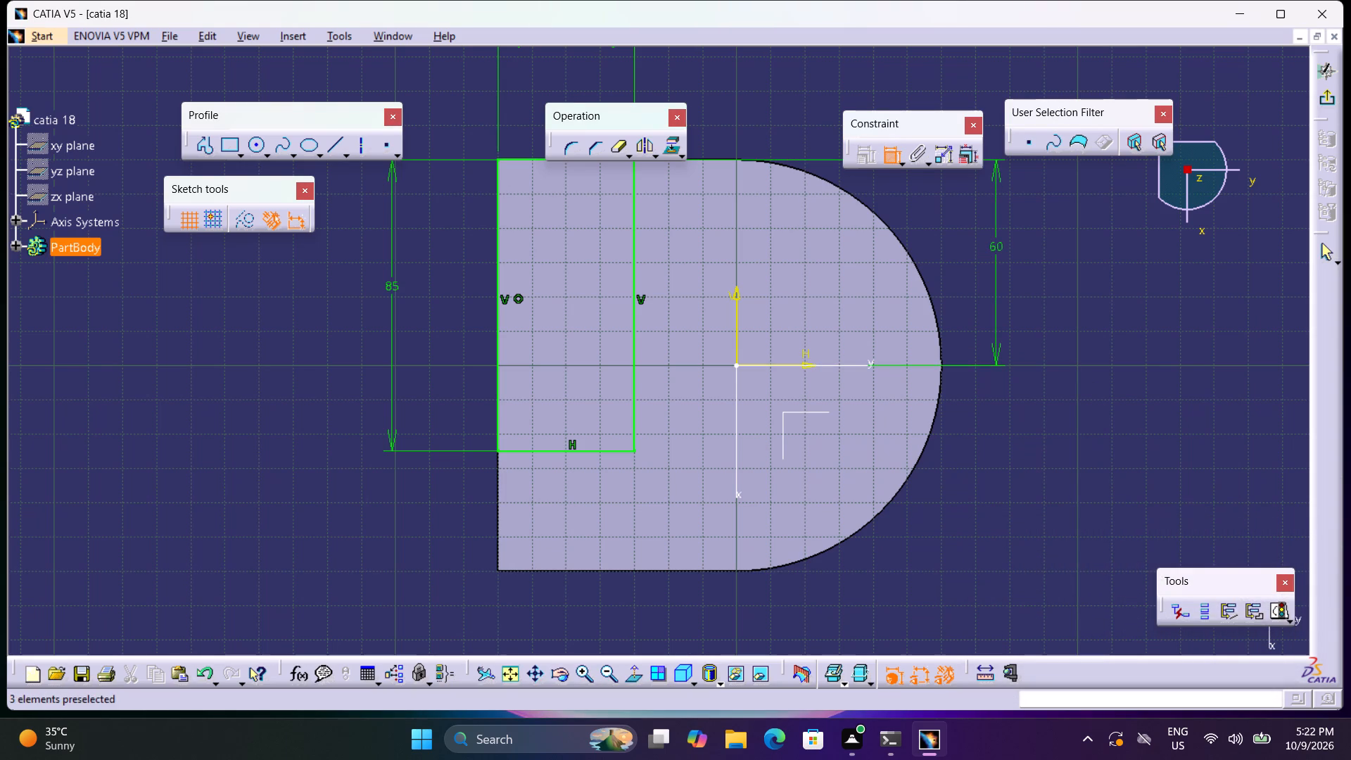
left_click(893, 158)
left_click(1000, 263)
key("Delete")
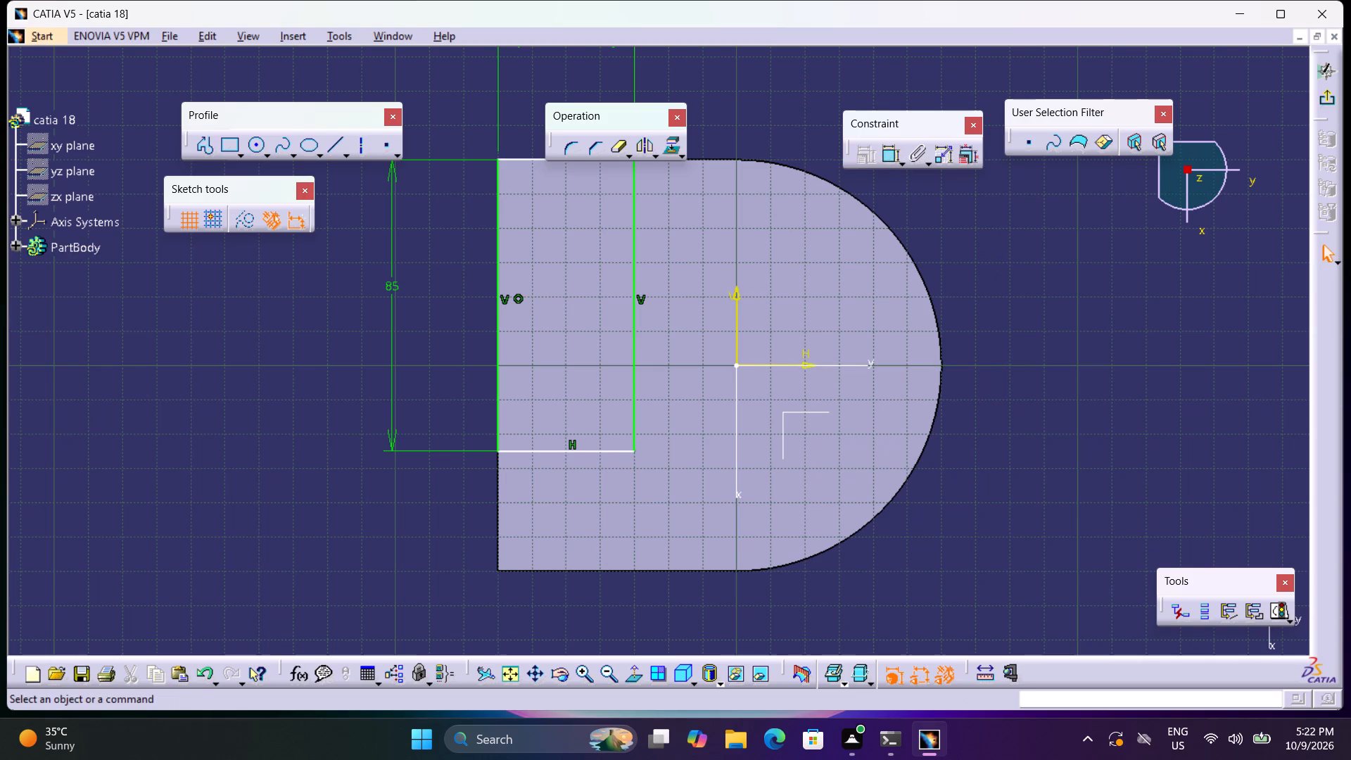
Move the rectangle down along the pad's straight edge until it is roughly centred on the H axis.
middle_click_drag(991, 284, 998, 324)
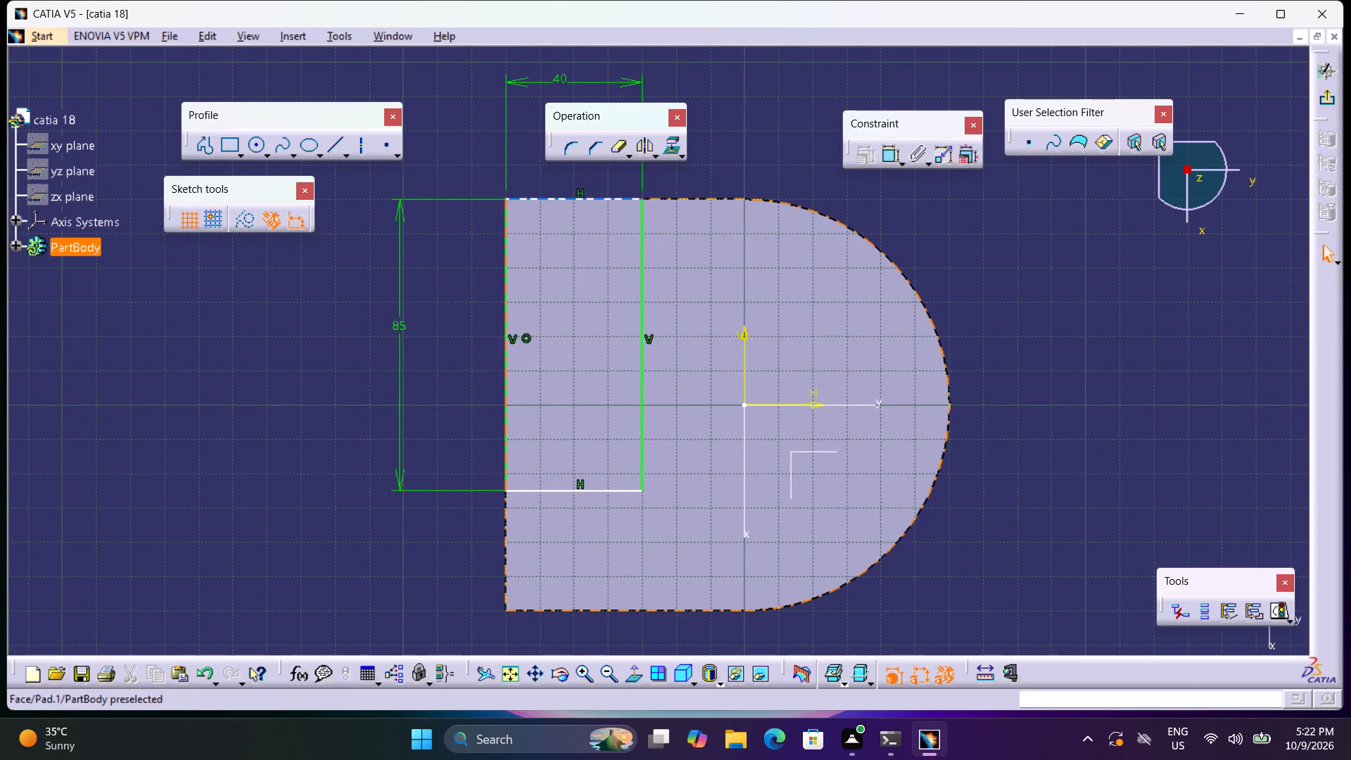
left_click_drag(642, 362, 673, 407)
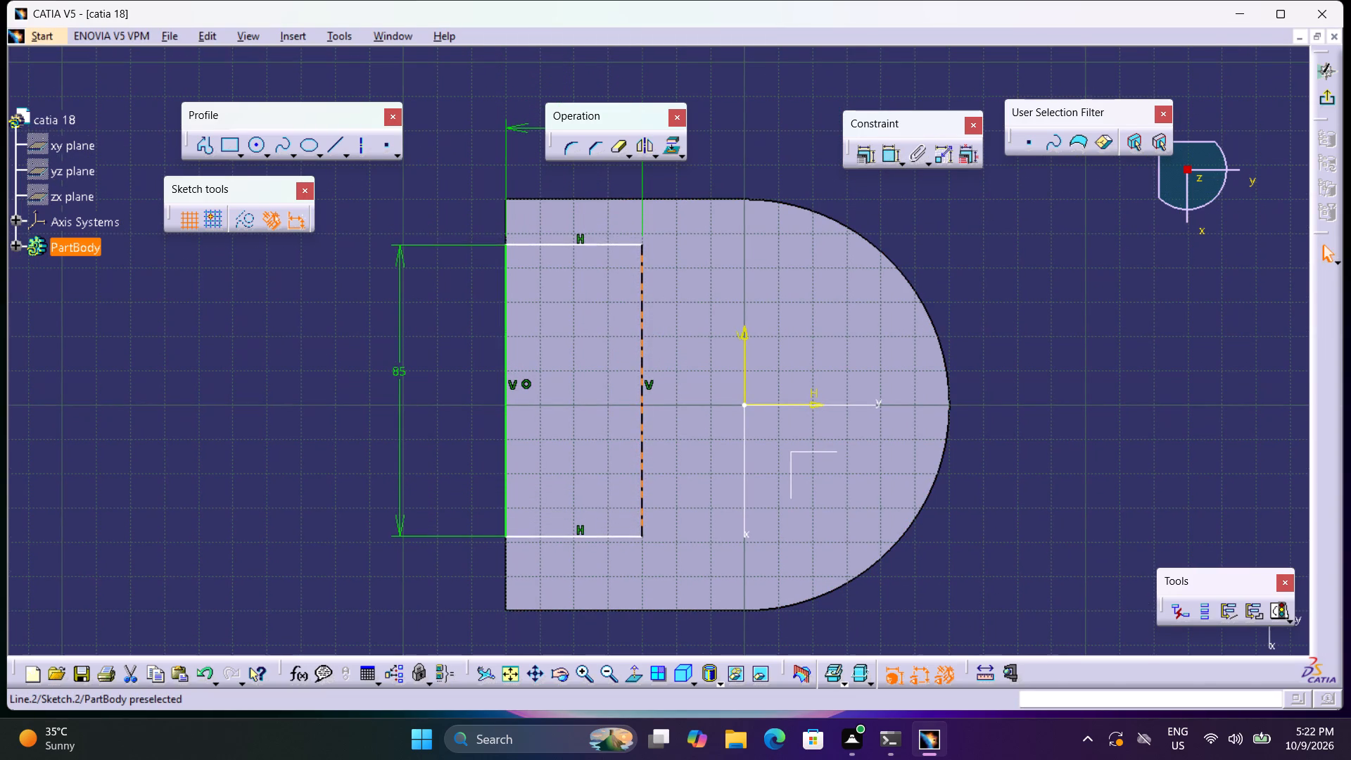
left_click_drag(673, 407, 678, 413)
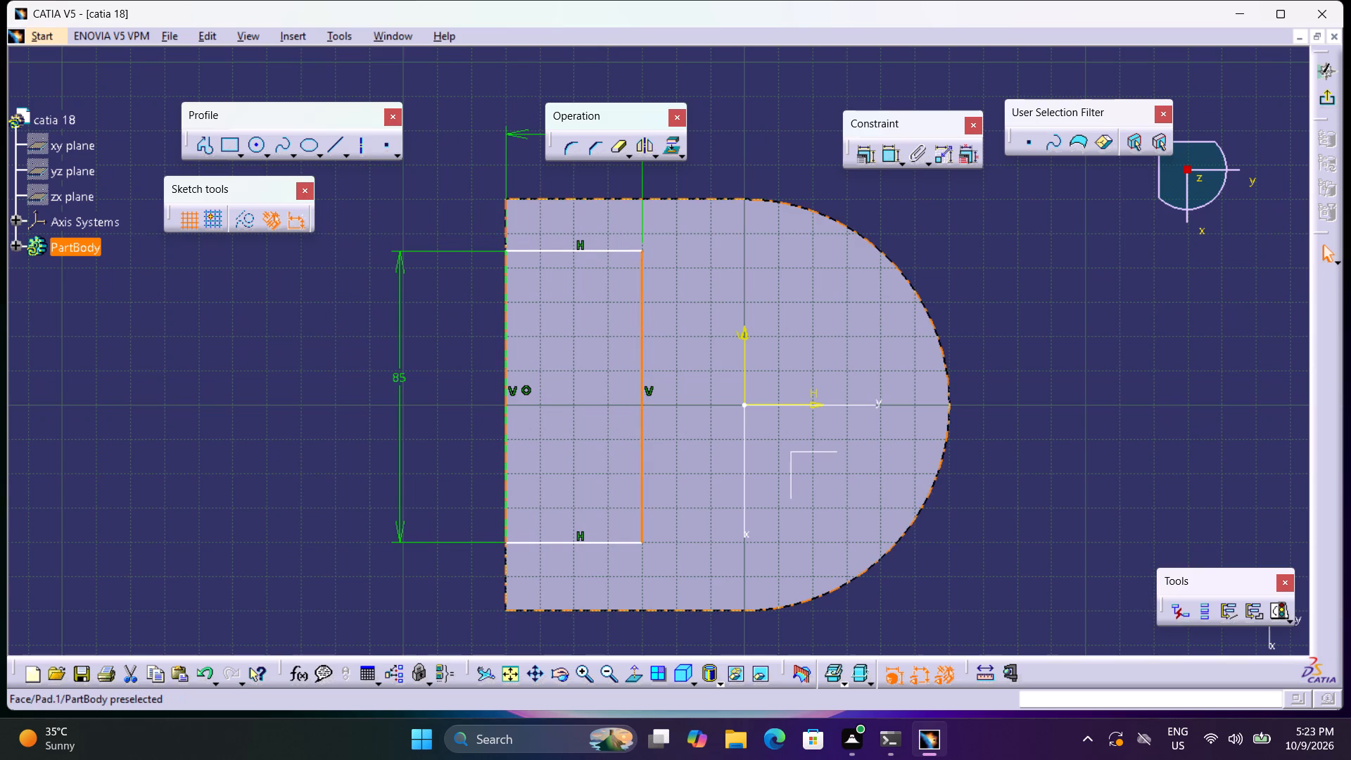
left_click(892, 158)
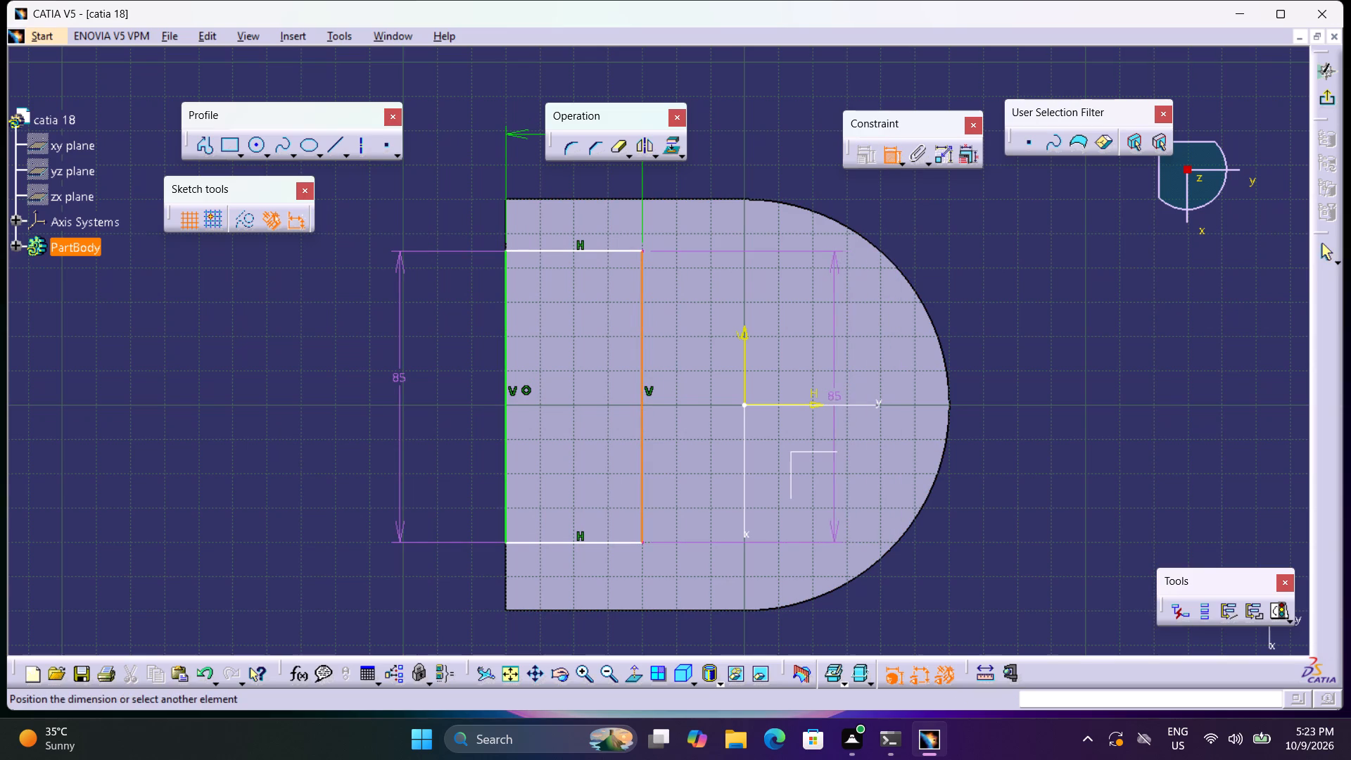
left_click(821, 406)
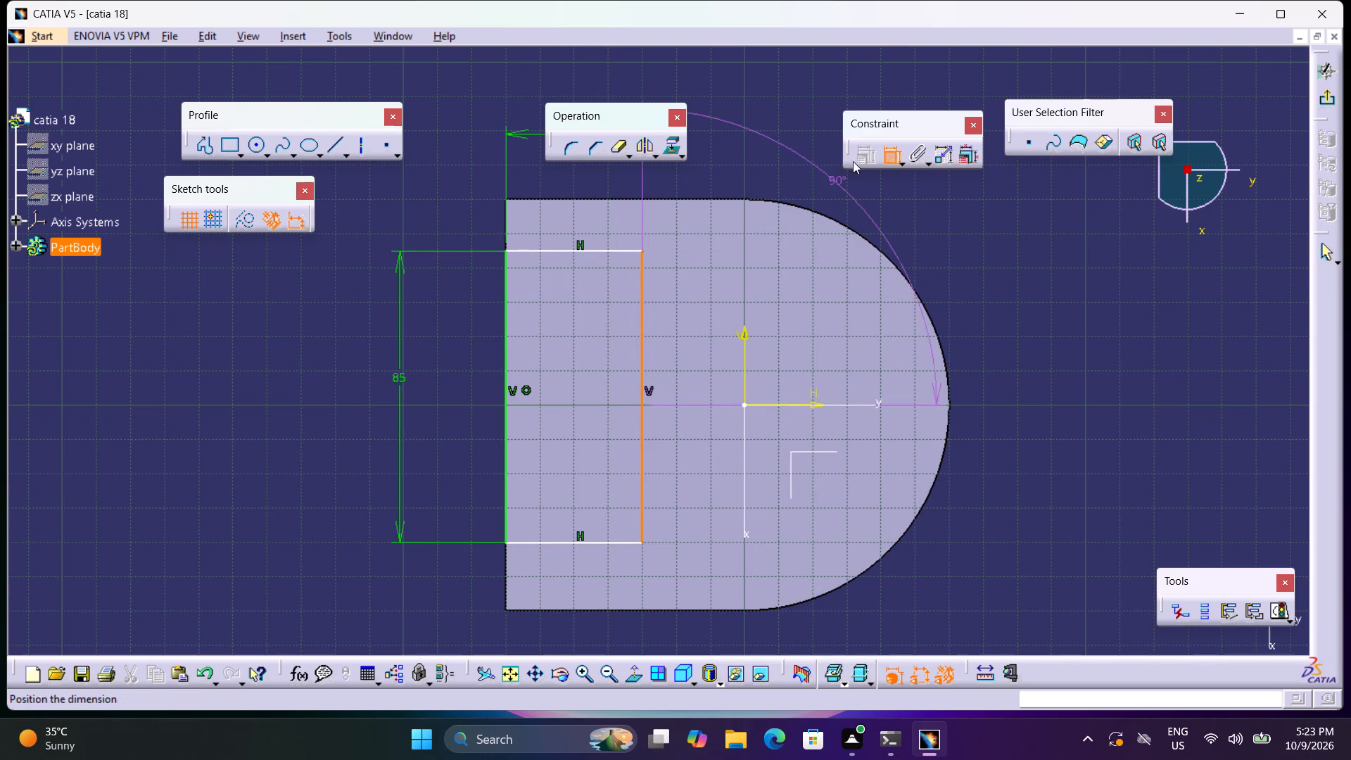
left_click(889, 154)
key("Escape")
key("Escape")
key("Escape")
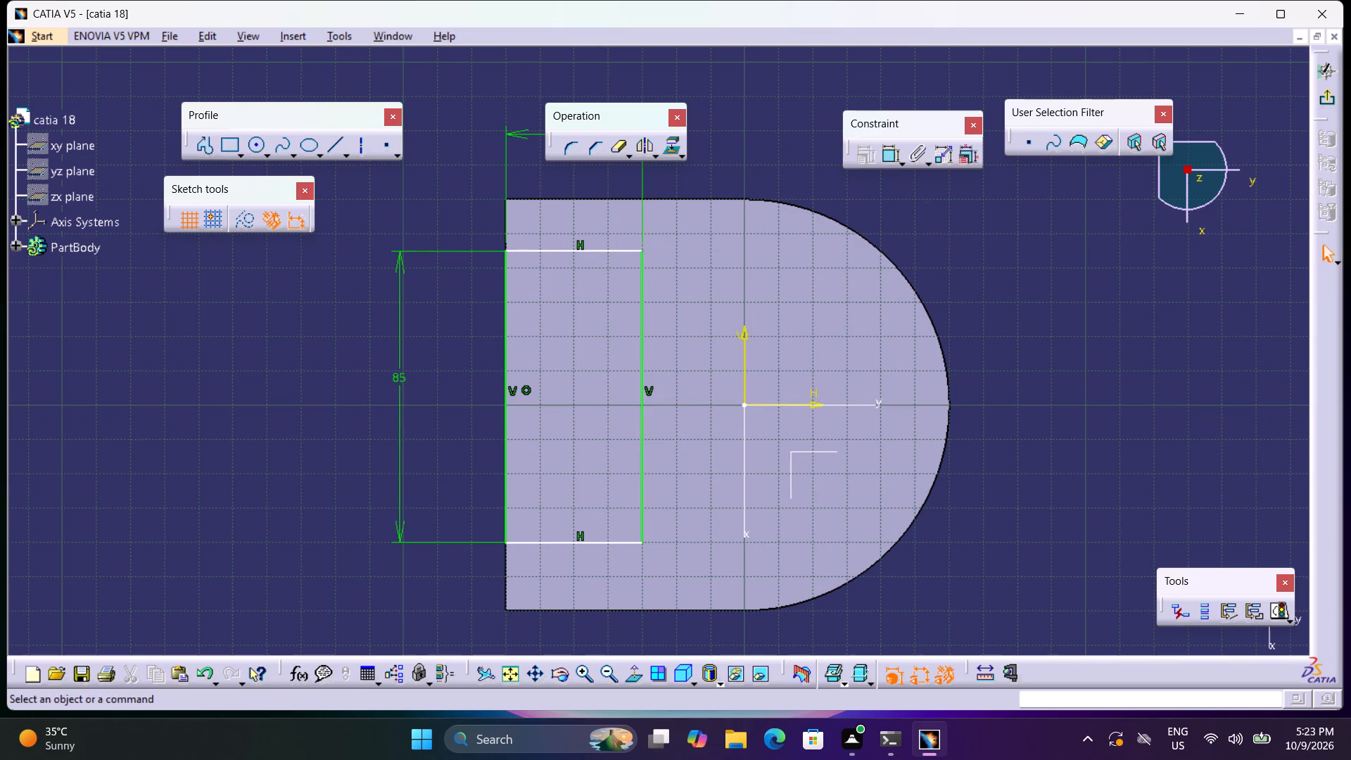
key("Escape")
Dimension the rectangle's upper side from the H axis and set the distance to 85/2 (42.5 mm).
left_click(892, 163)
left_click(616, 255)
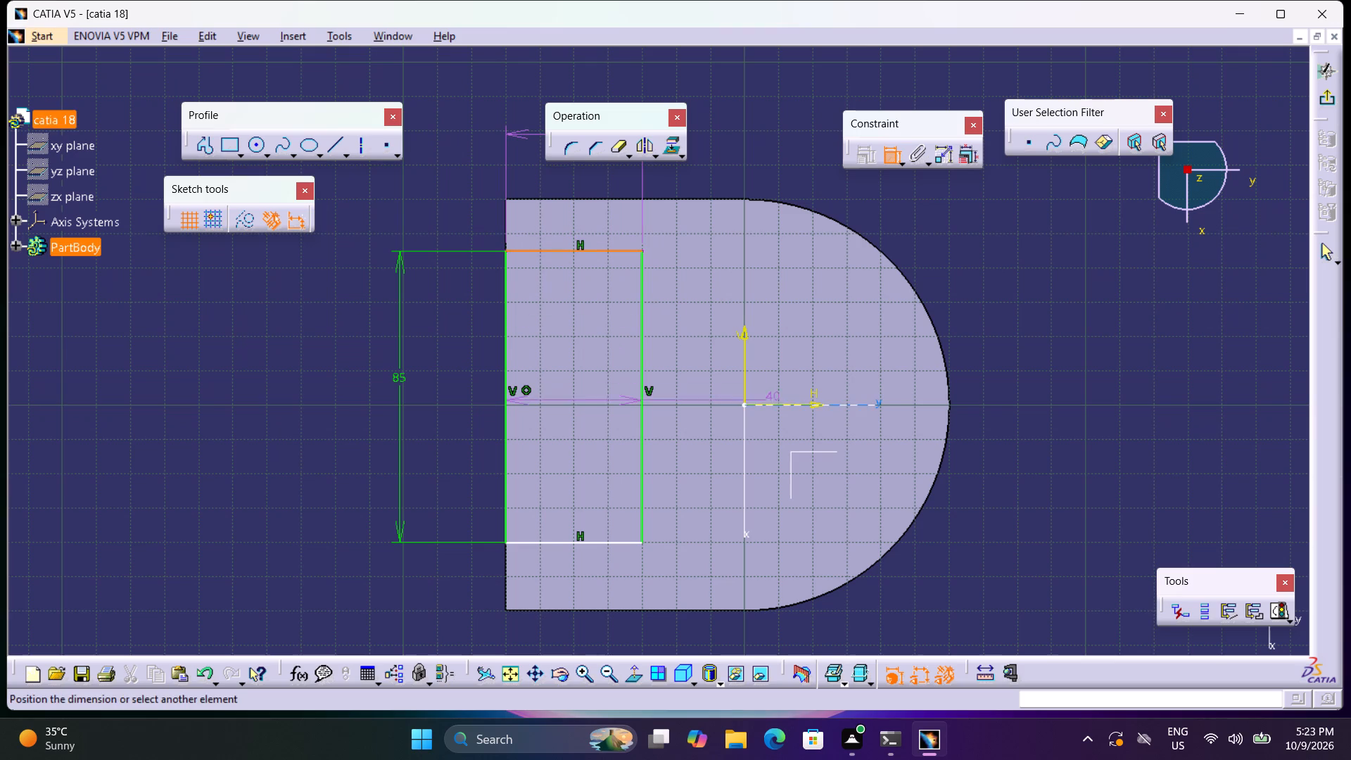
left_click(781, 407)
left_click(1001, 331)
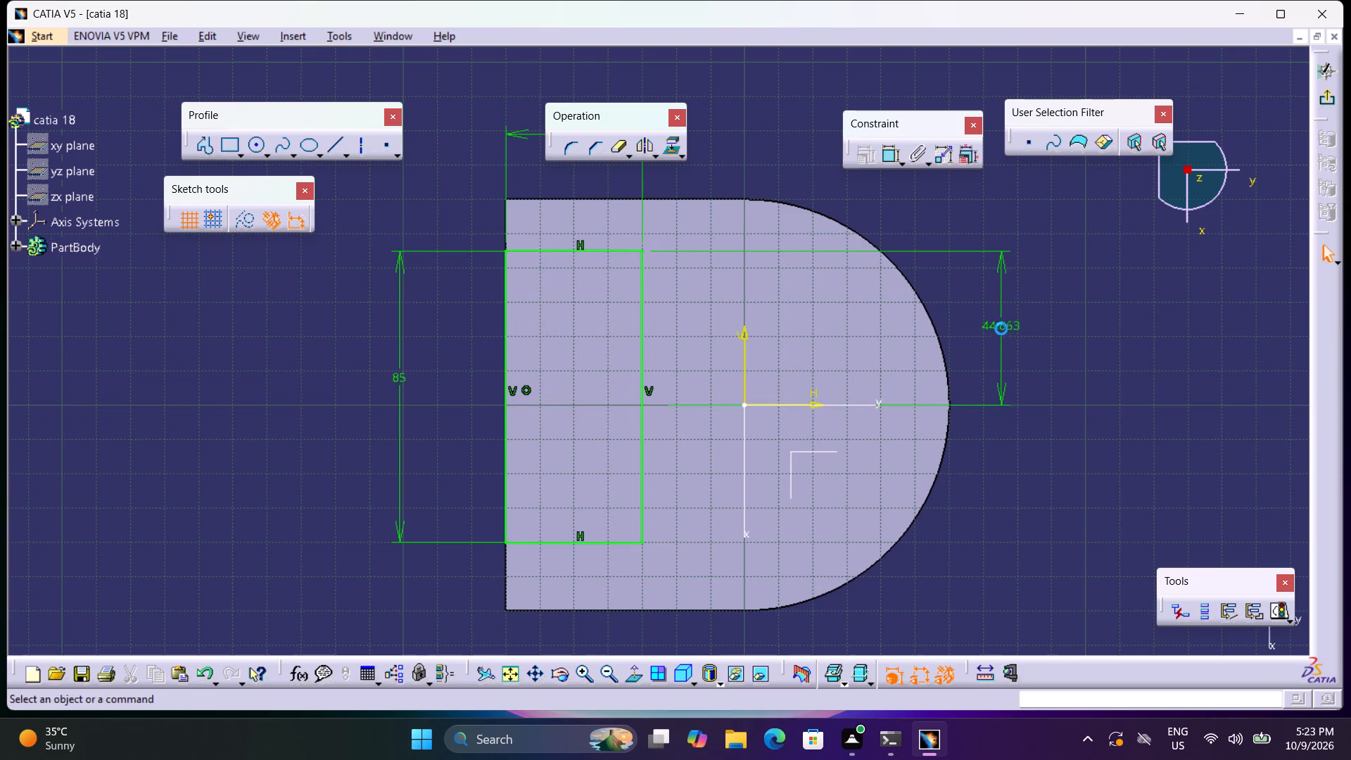
double_click(1000, 325)
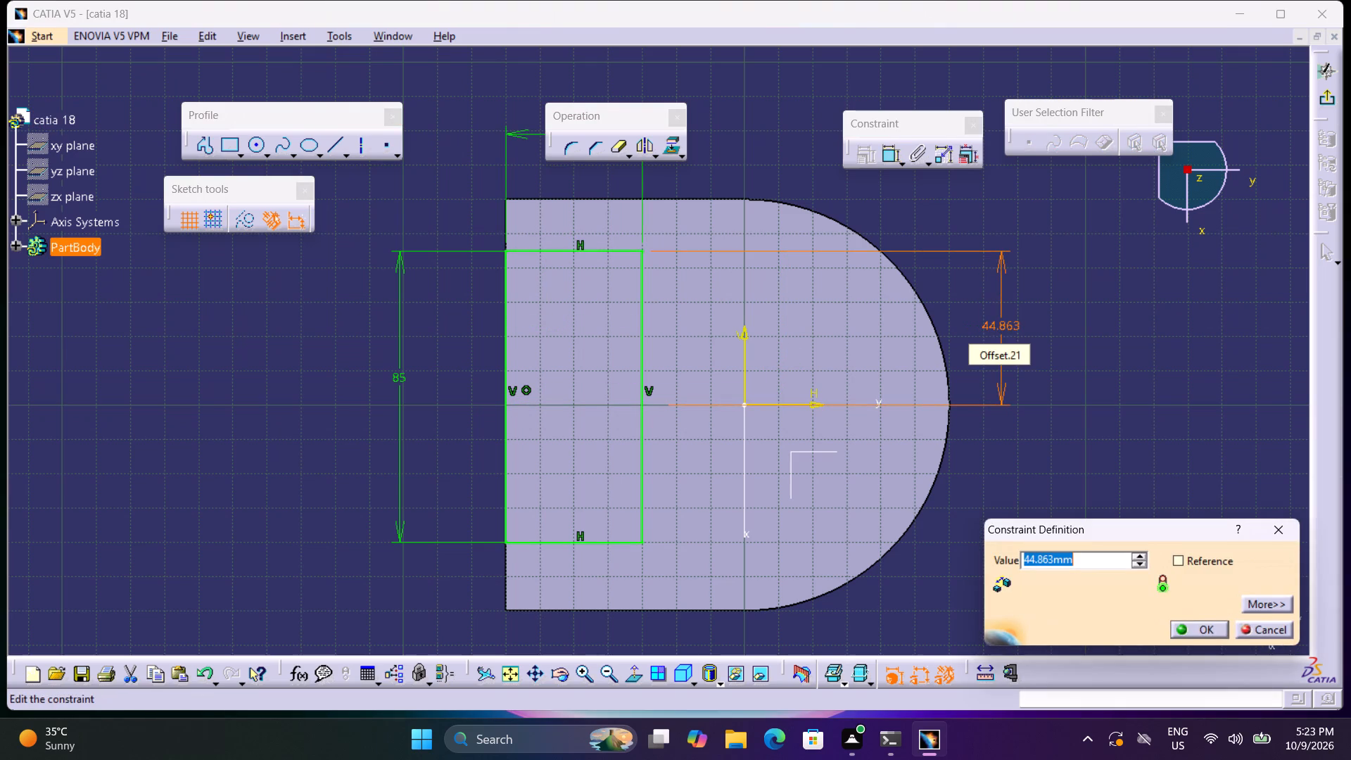
key("8")
key("5")
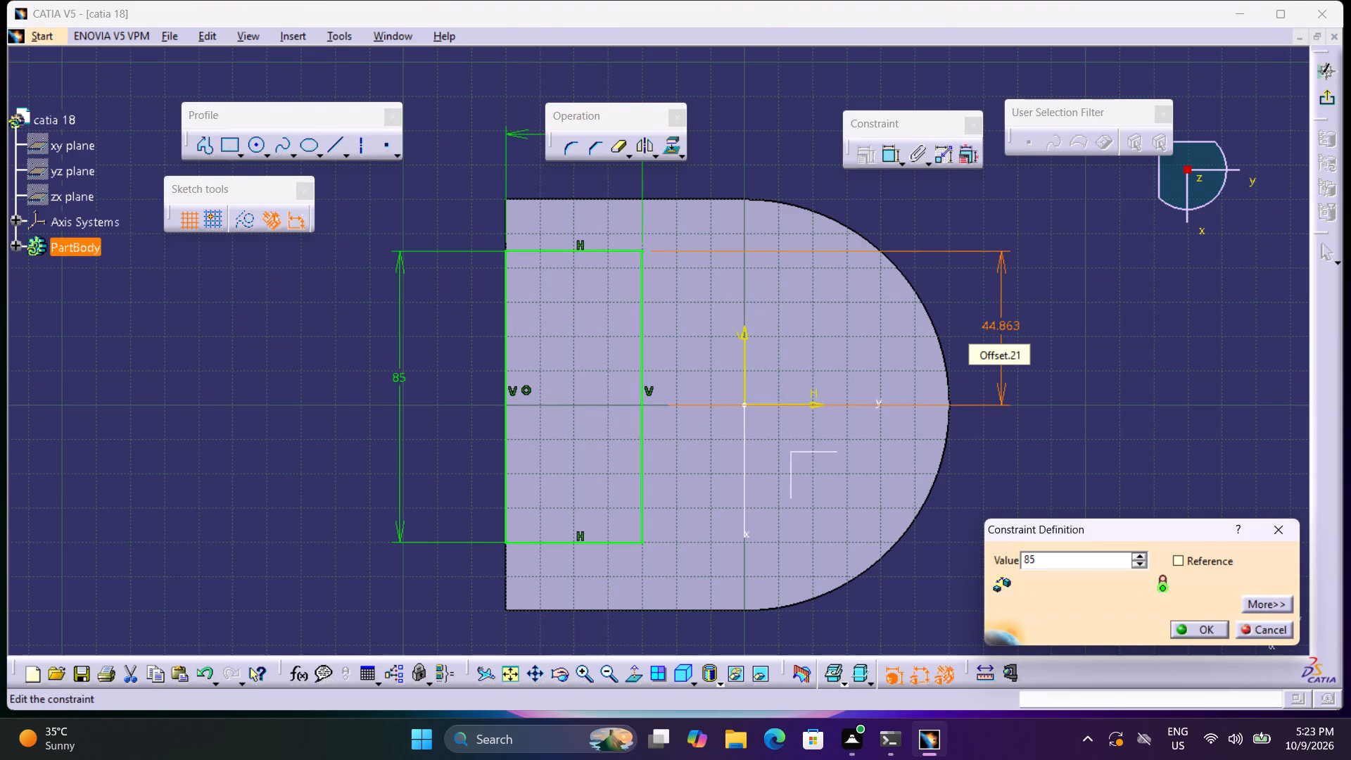
key("slash")
key("2")
key("Return")
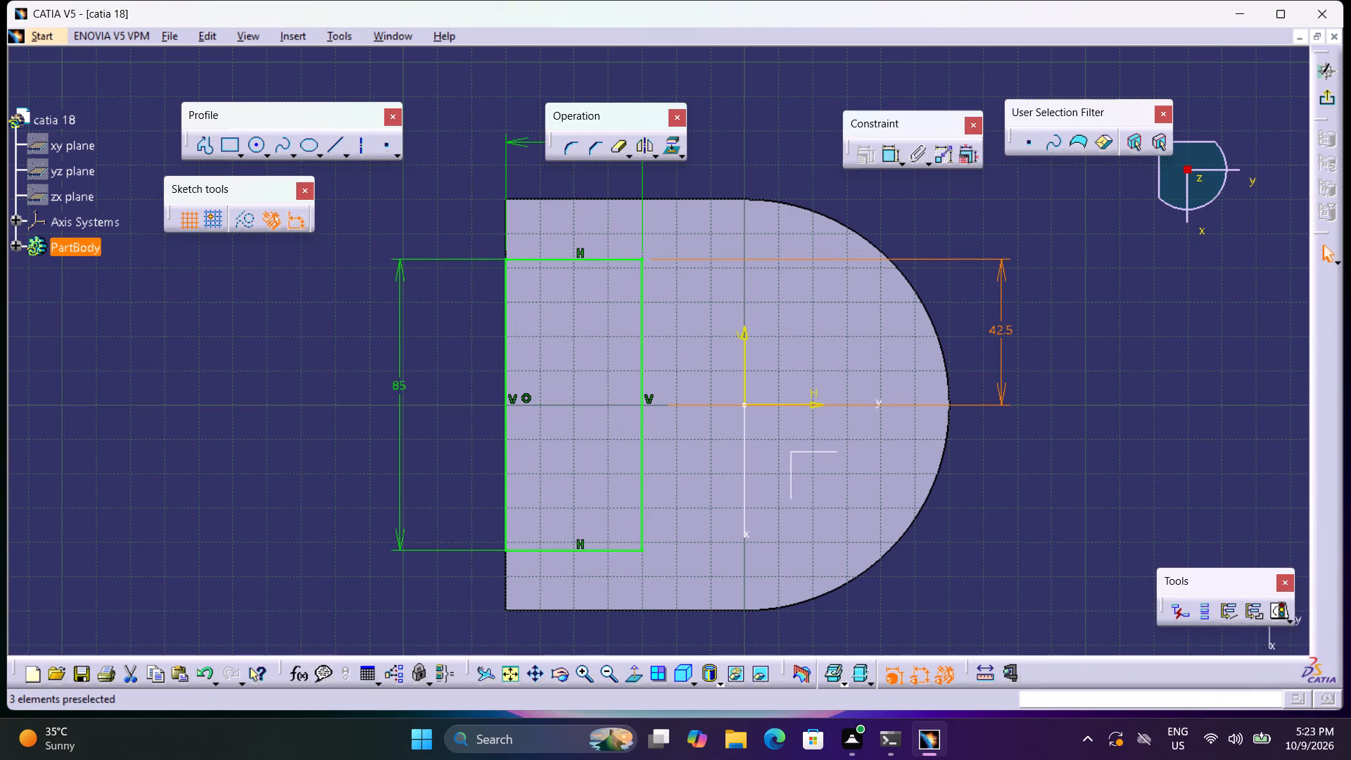
Exit the sketch and extrude the rectangle upward as a 15 mm pad.
left_click(1315, 99)
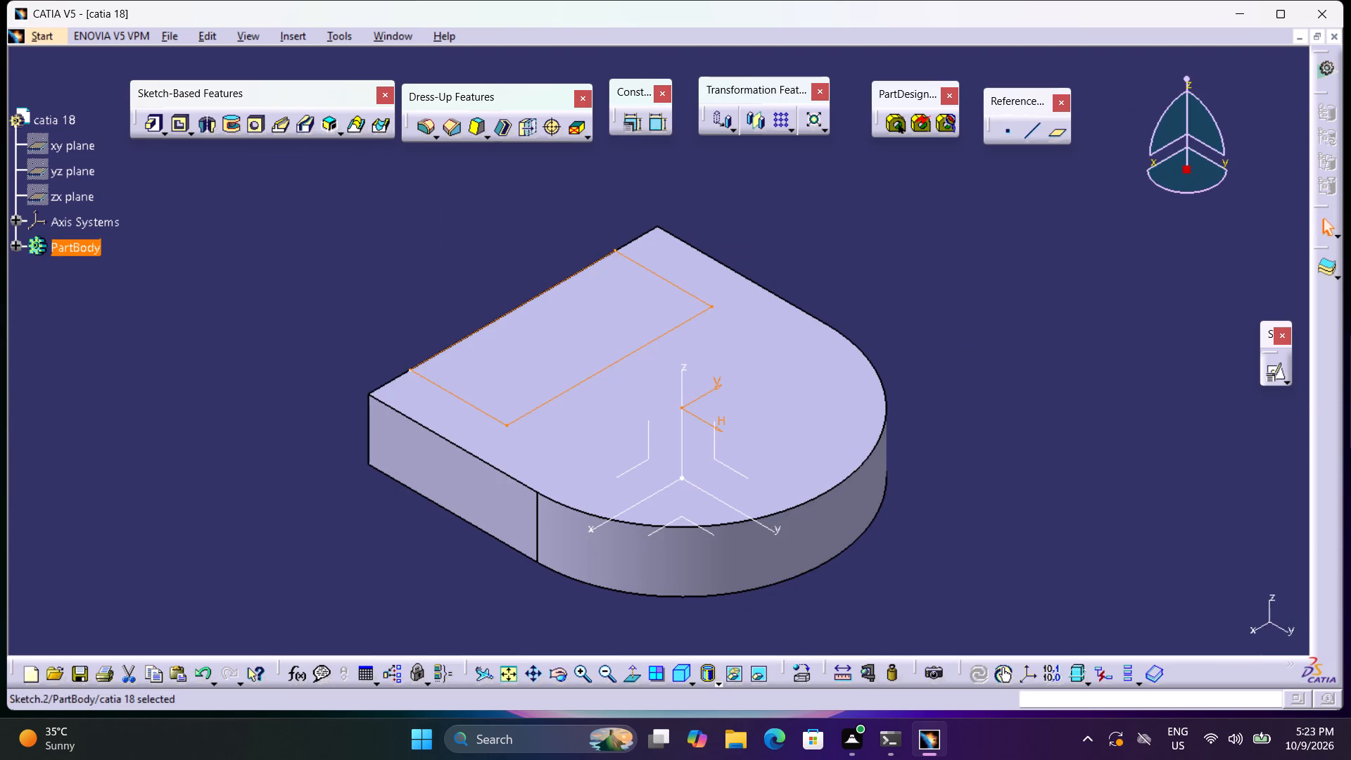
left_click(148, 122)
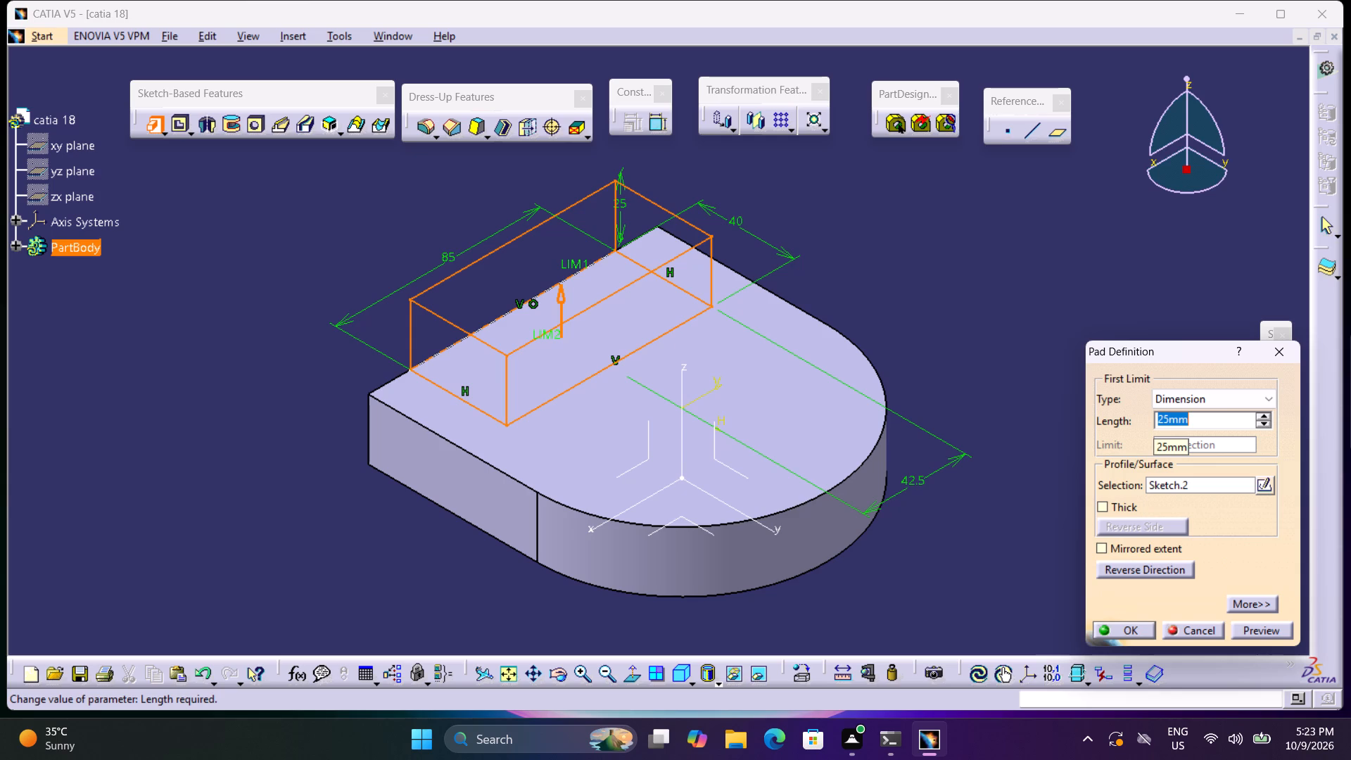
type("15")
key("Return")
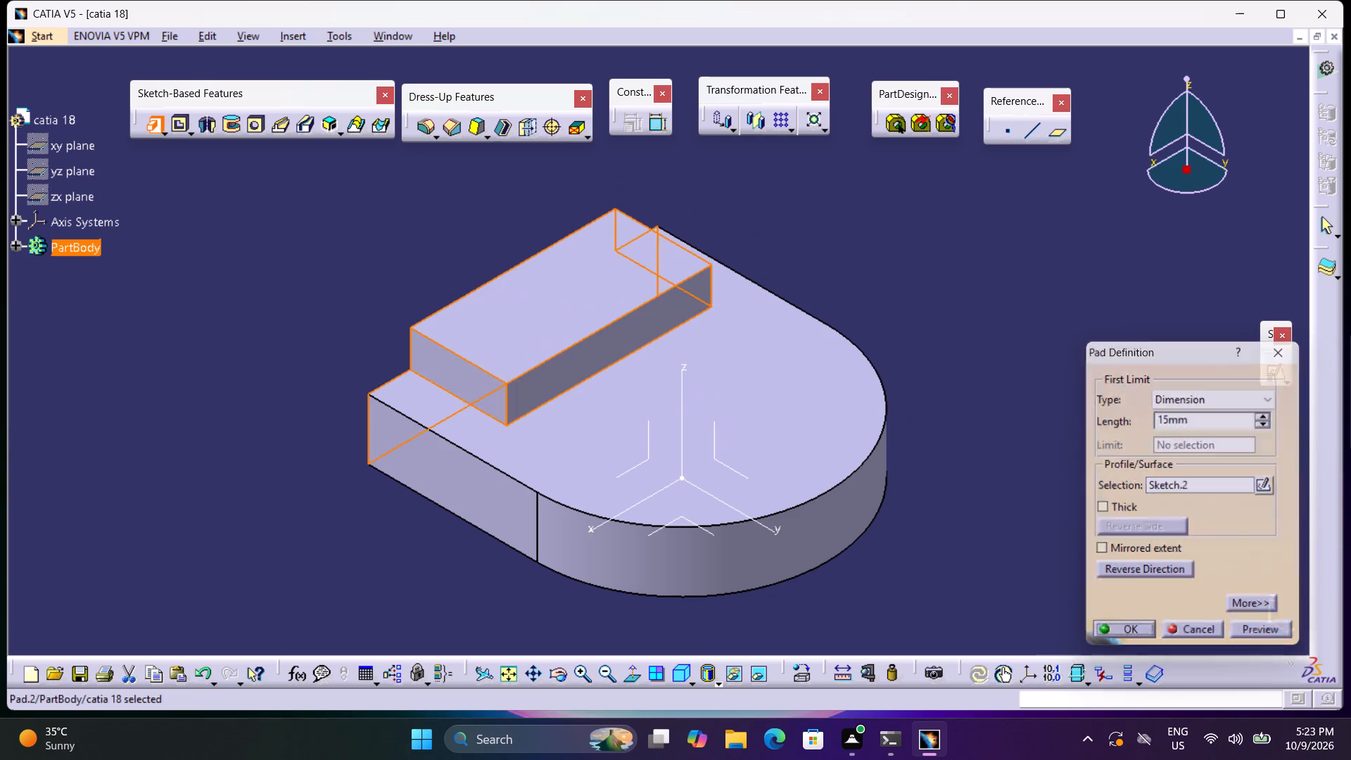
left_click(1148, 377)
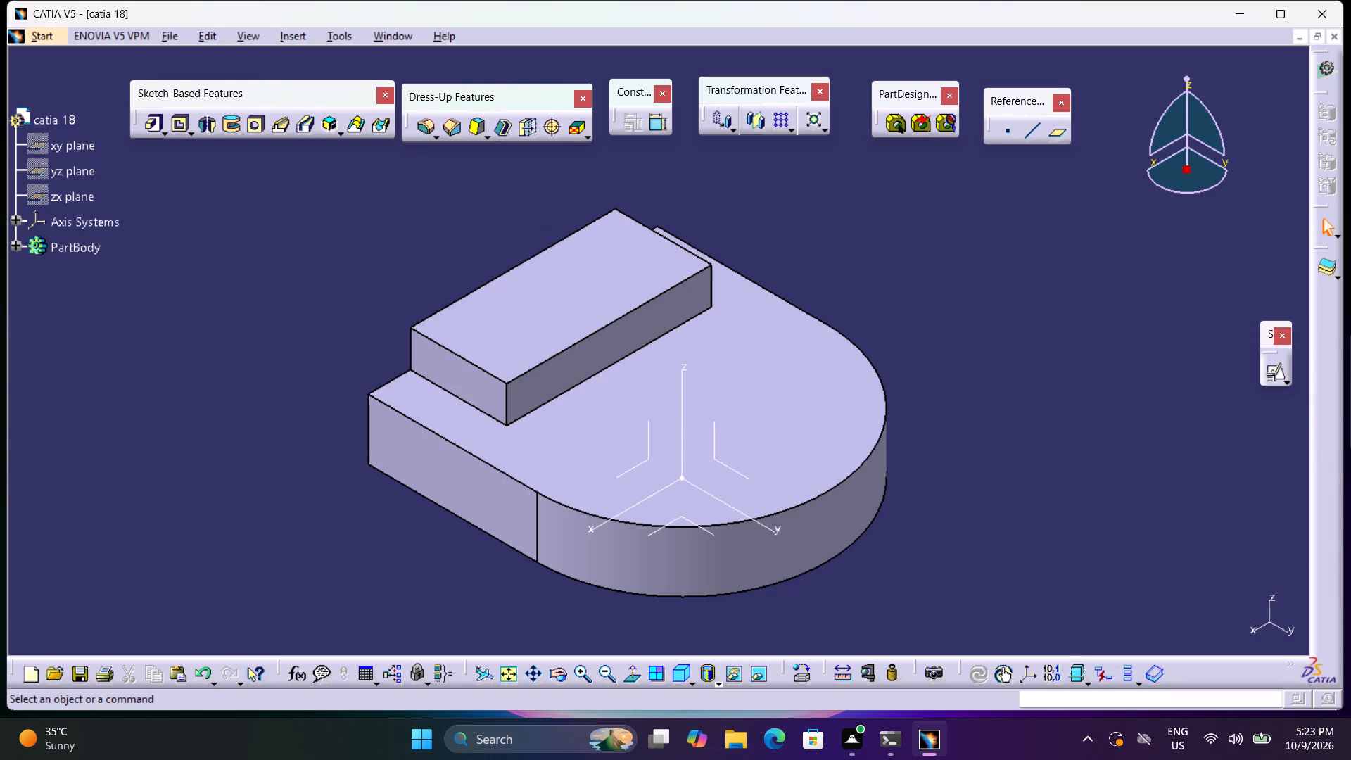
Start a hole on the D-shaped pad's top face, near the rounded end.
middle_click_drag(975, 336, 970, 353)
left_click(251, 122)
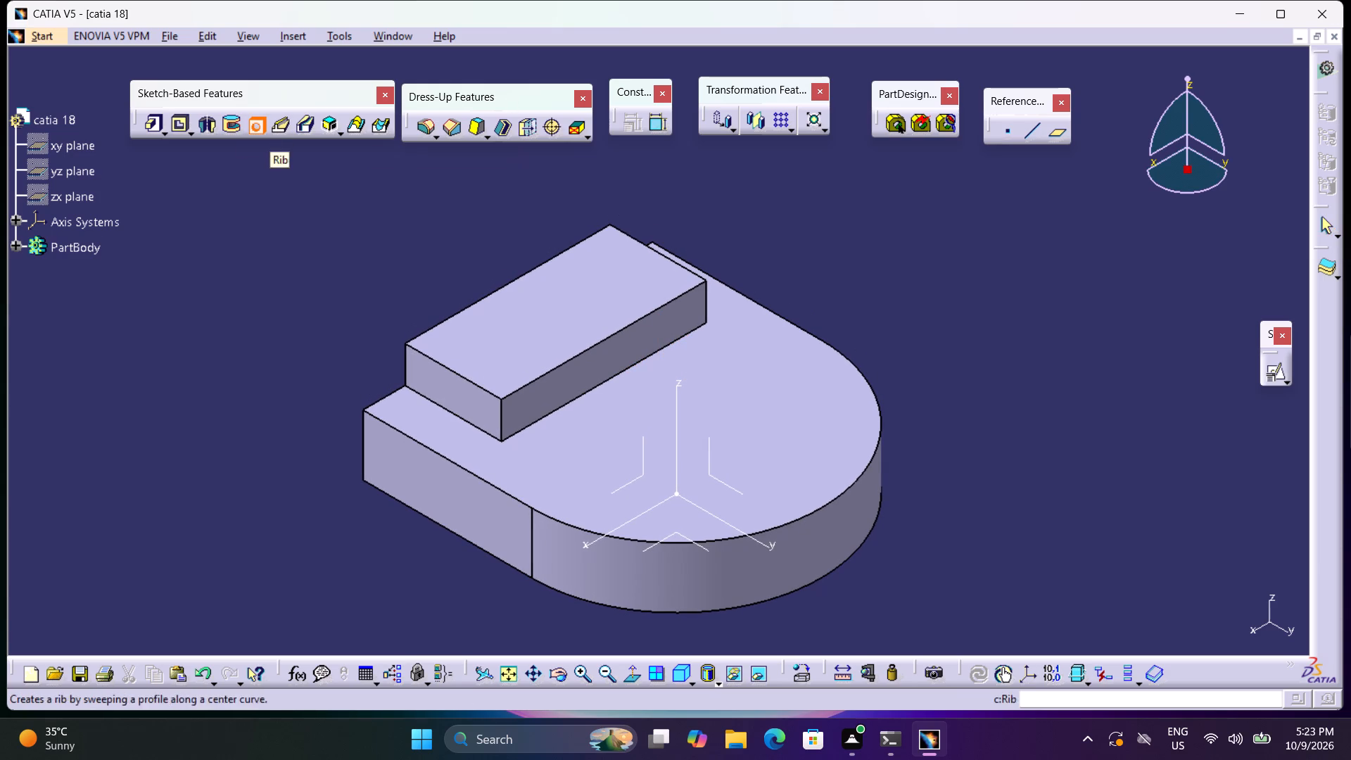
left_click(822, 505)
left_click(800, 456)
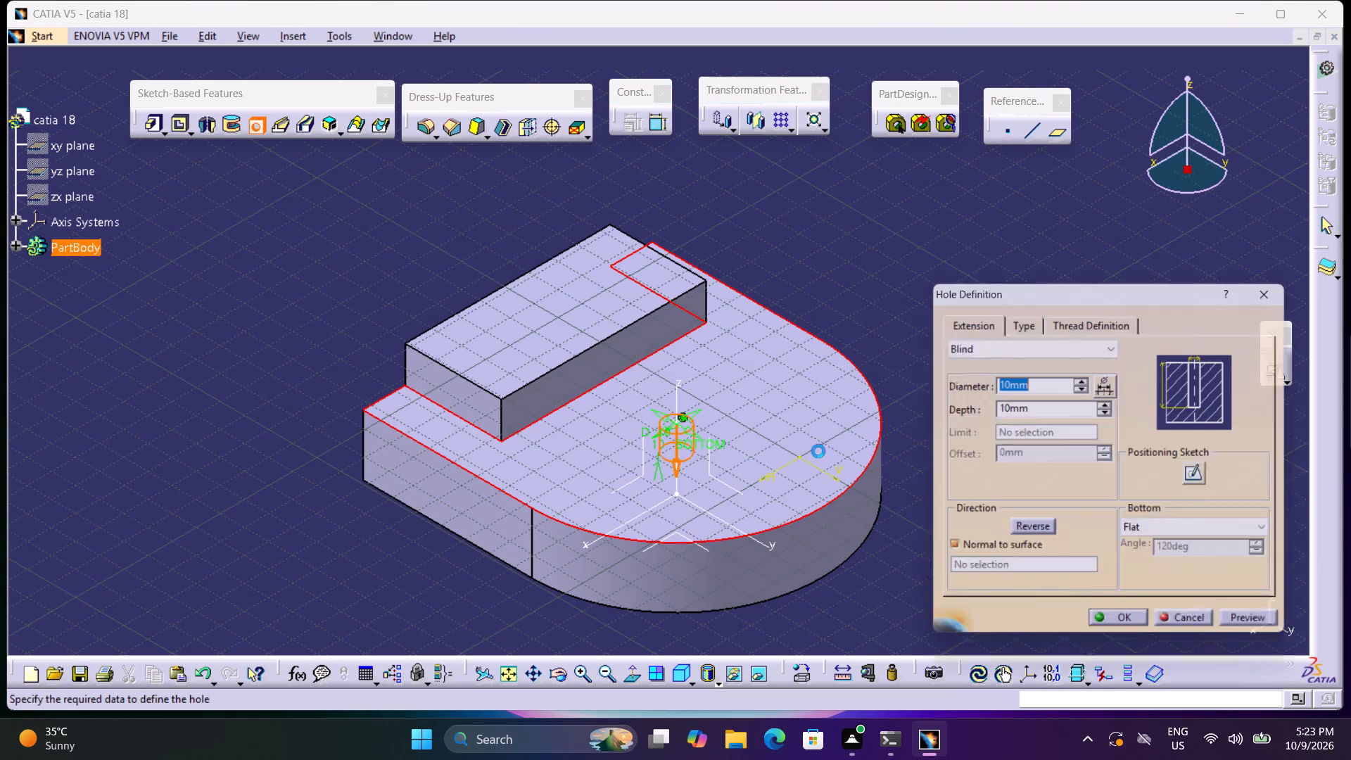
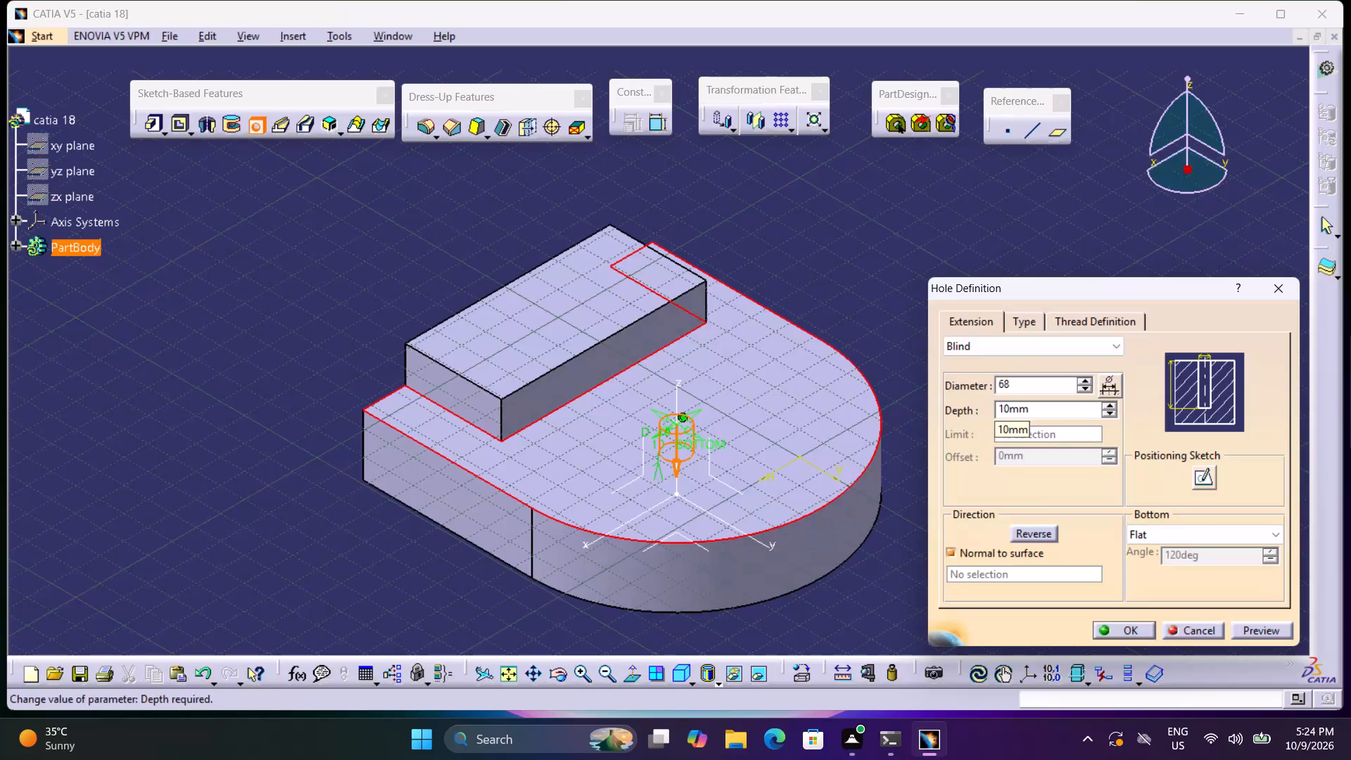
Create the hole as a blind hole, 68 mm in diameter and 10 mm deep.
left_click(1060, 345)
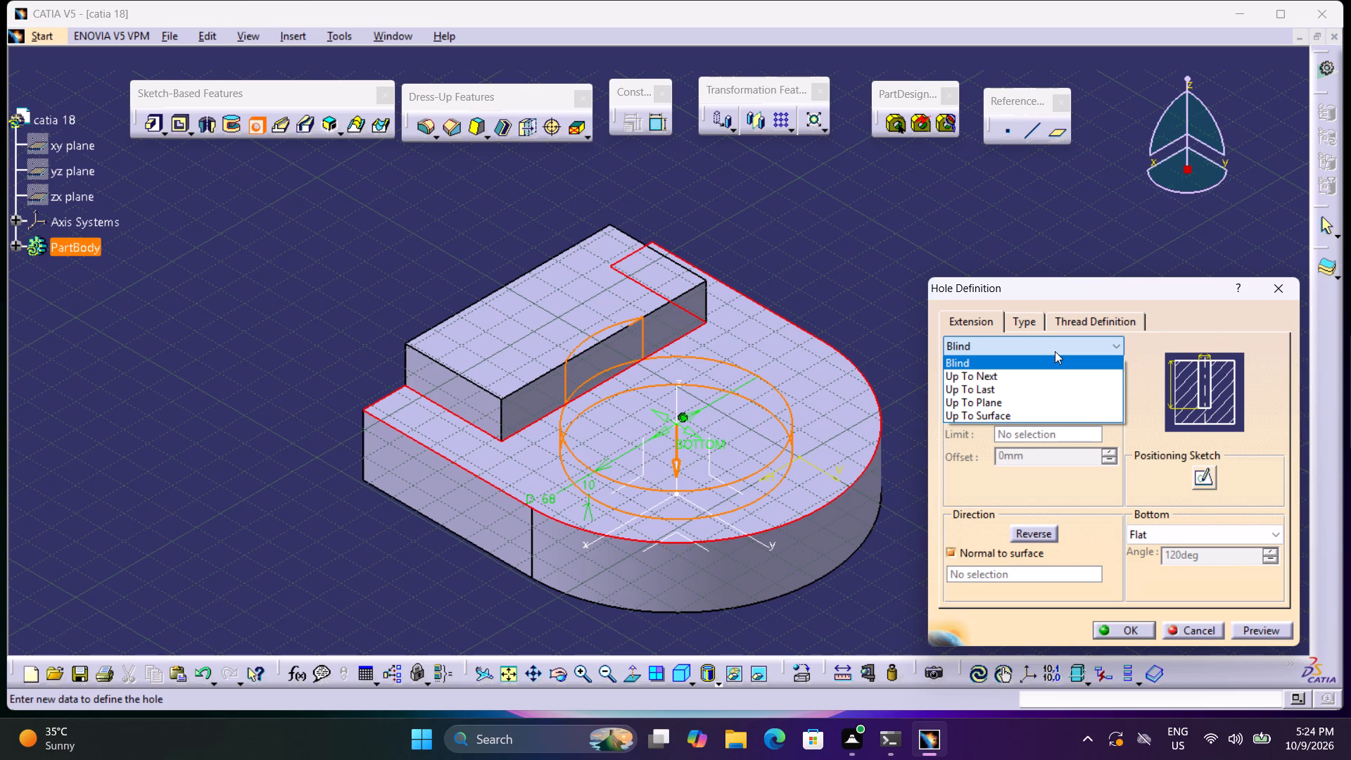
left_click(1039, 346)
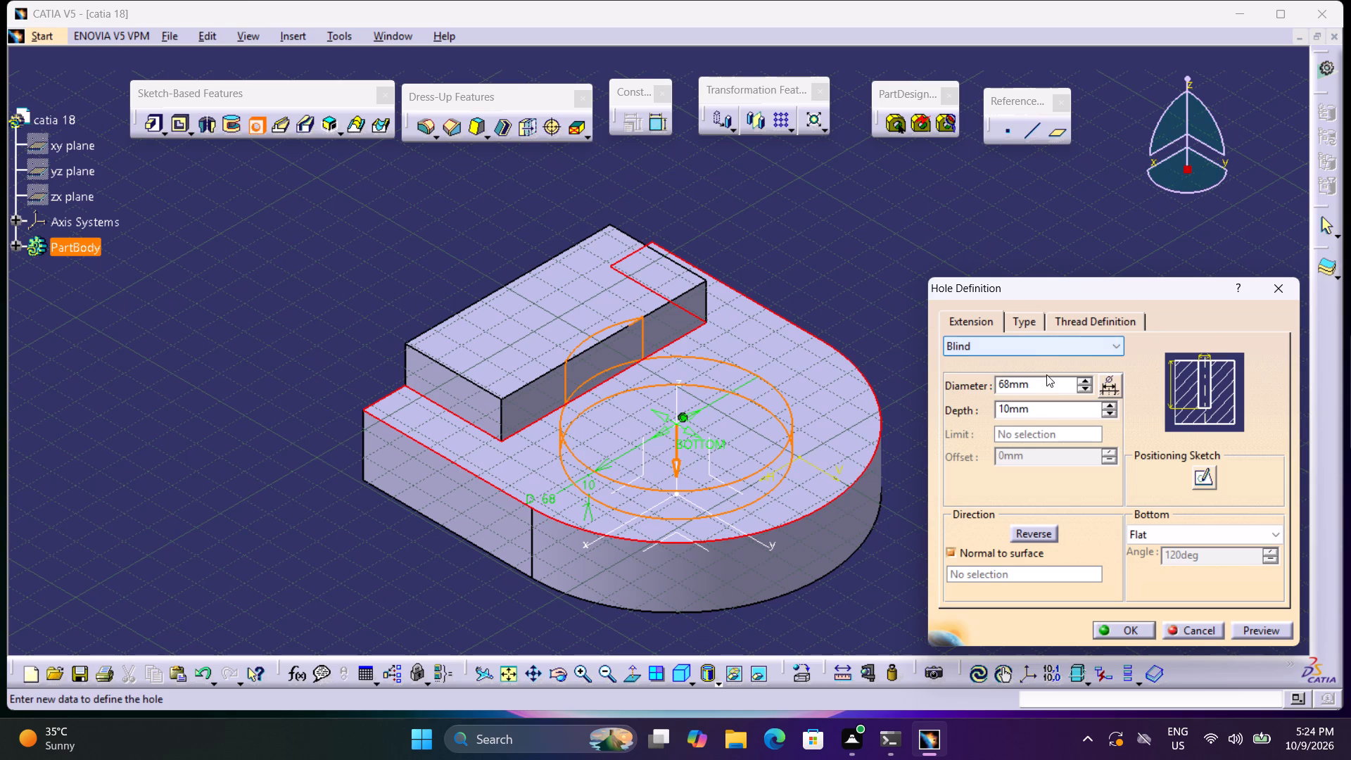
left_click(1094, 631)
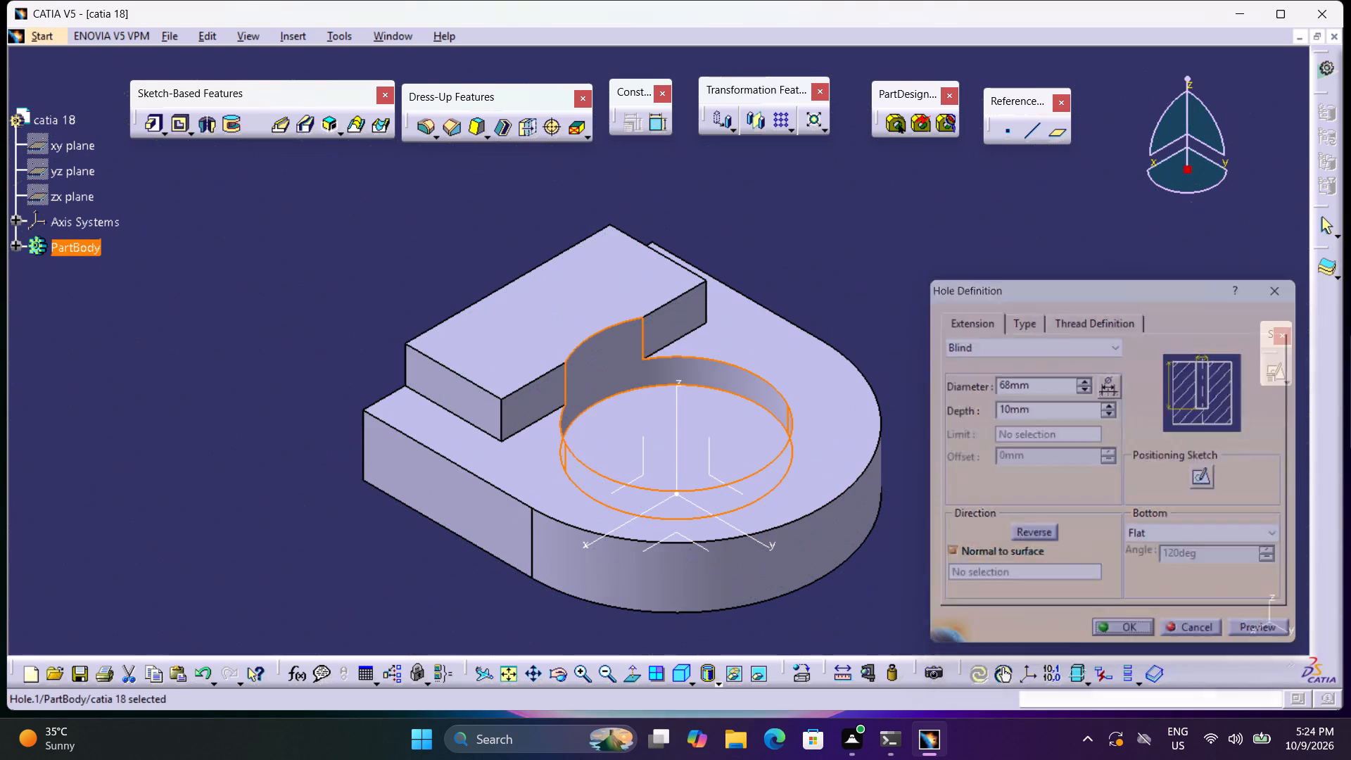
left_click(1042, 586)
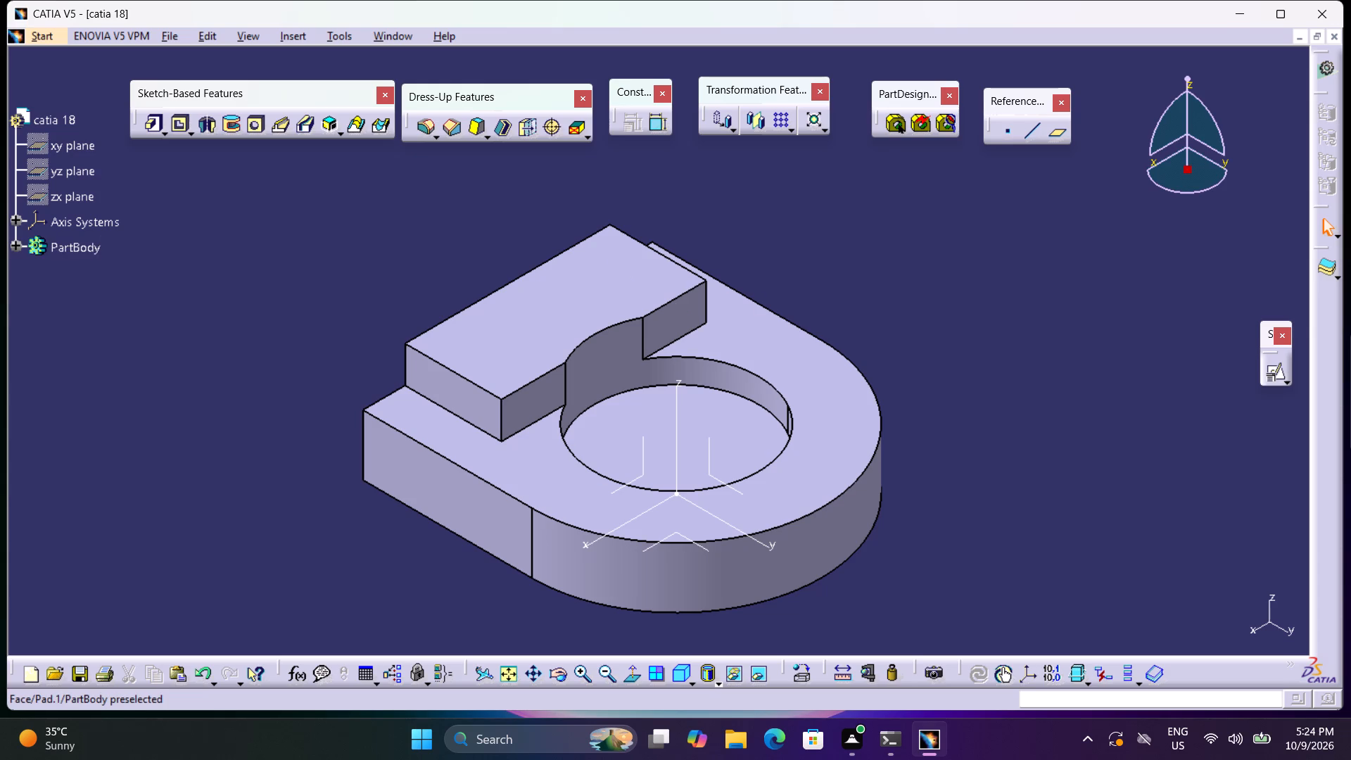
Add a concentric 46 mm diameter blind hole on the floor of the 68 mm hole.
left_click(258, 126)
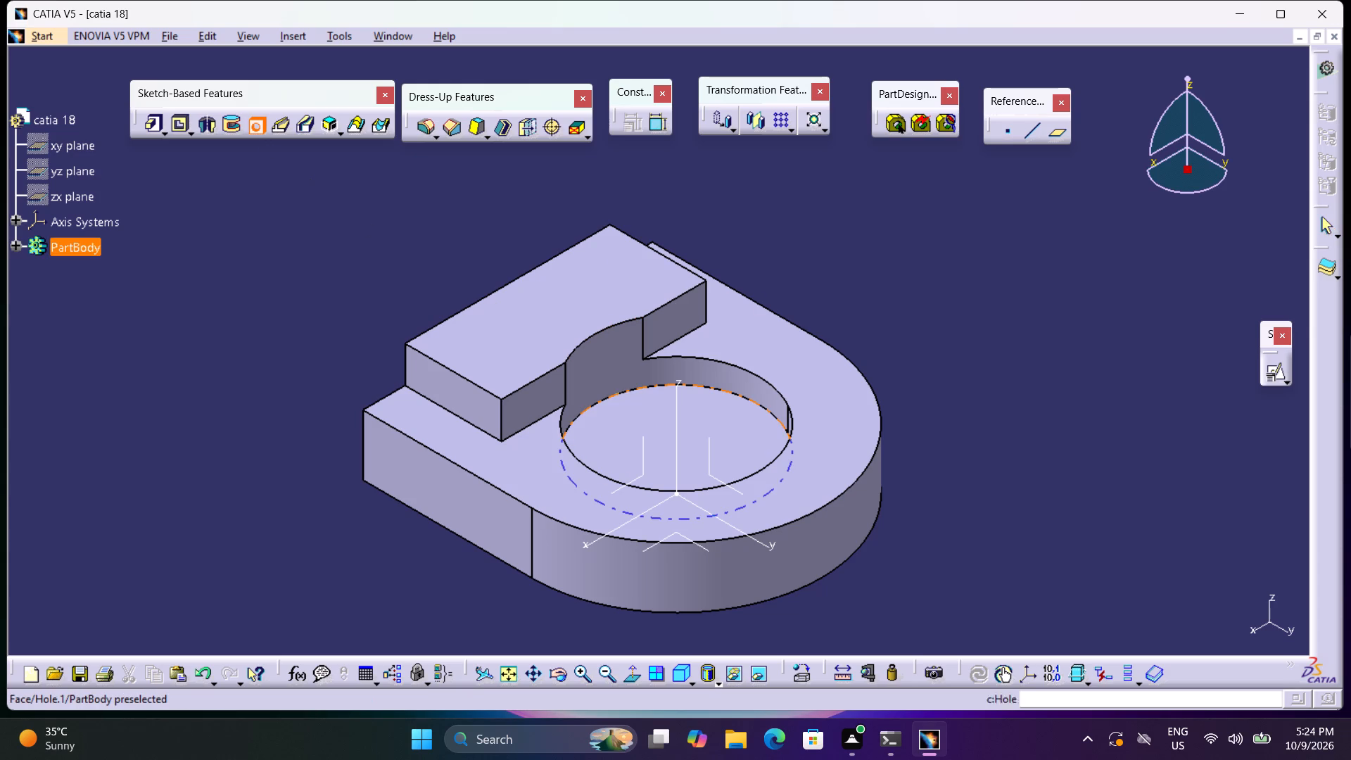
left_click(773, 458)
left_click(747, 441)
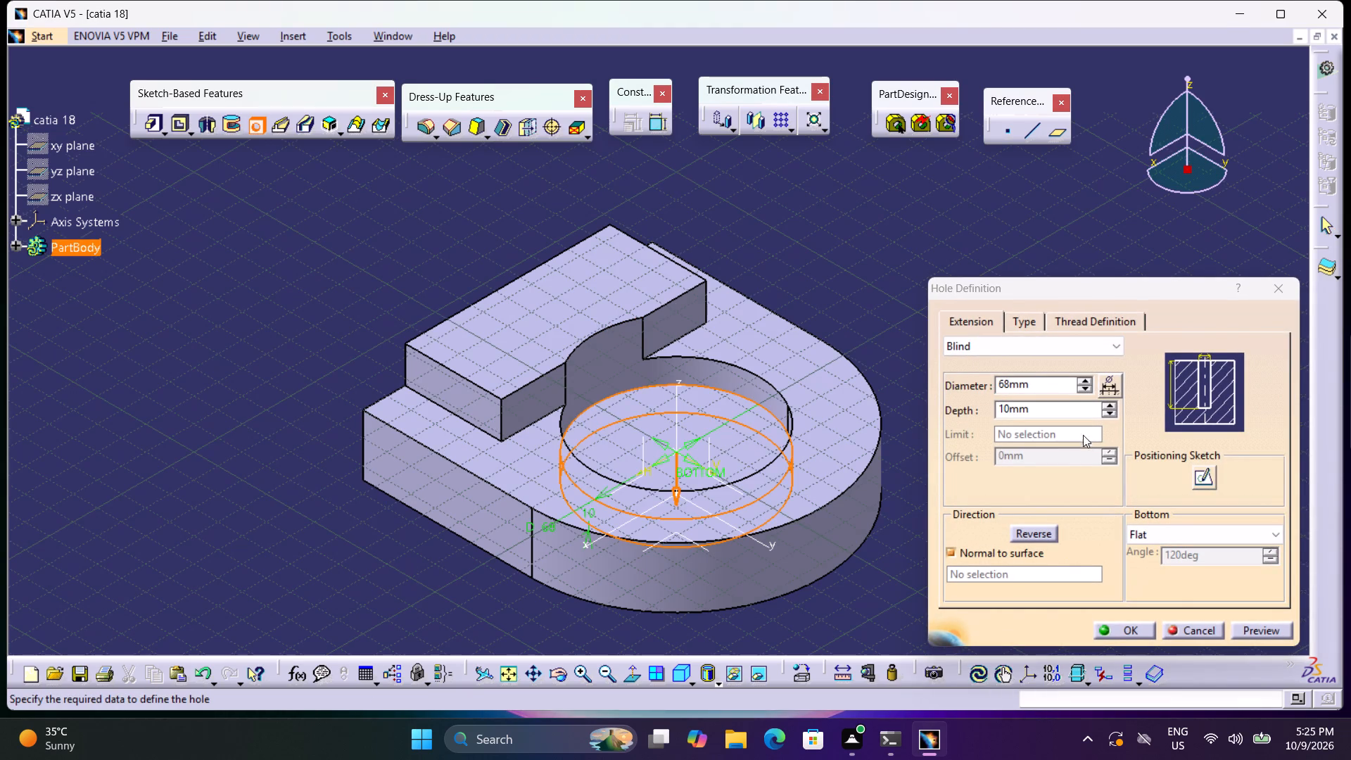
left_click_drag(1044, 386, 891, 445)
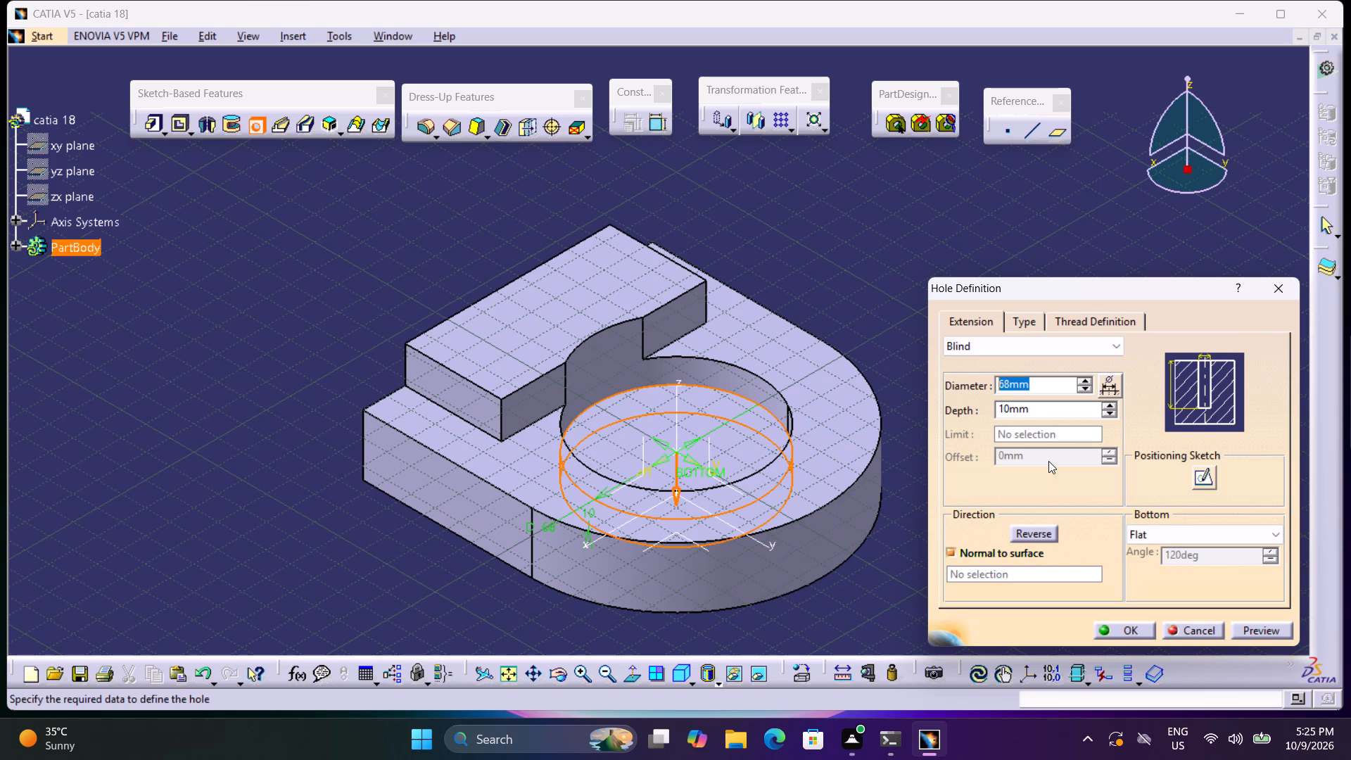
type("23")
key("BackSpace")
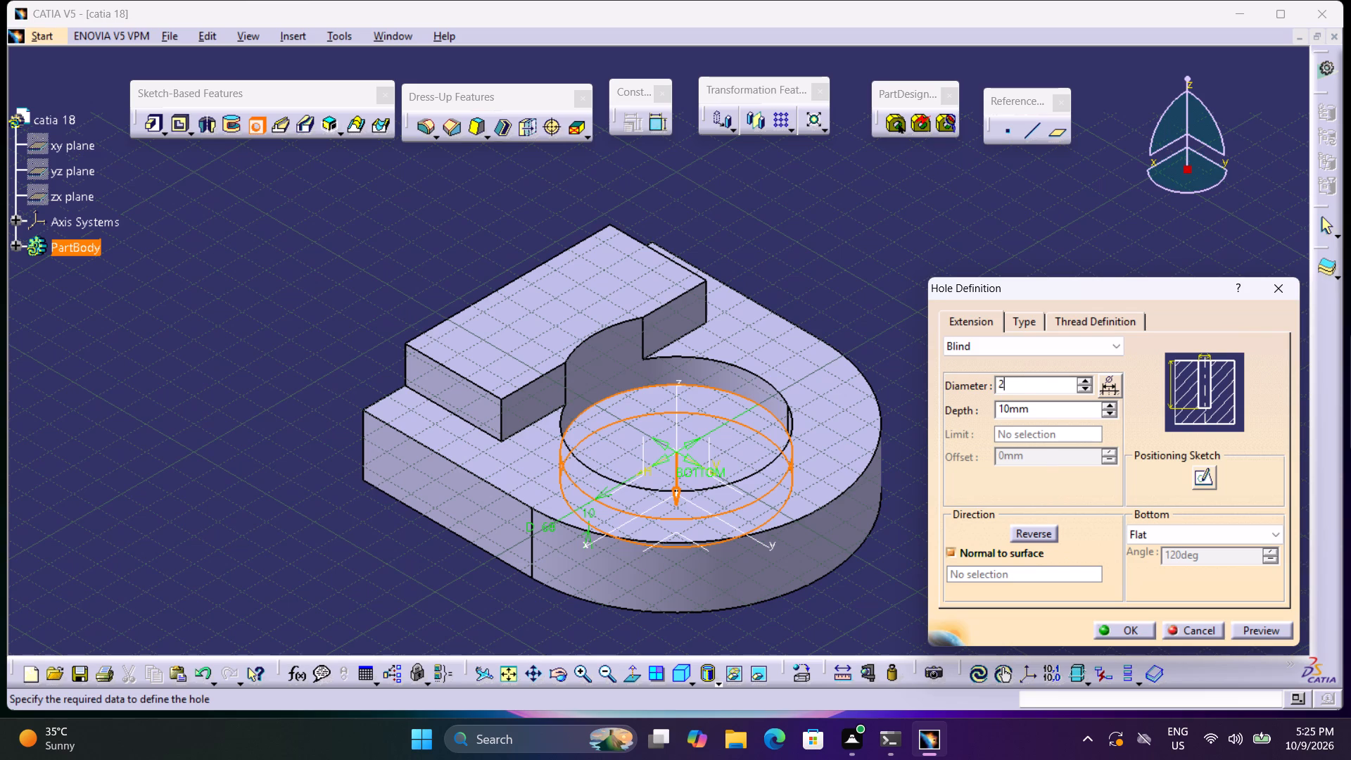
key("BackSpace")
type("46")
left_click(1246, 633)
left_click(1140, 633)
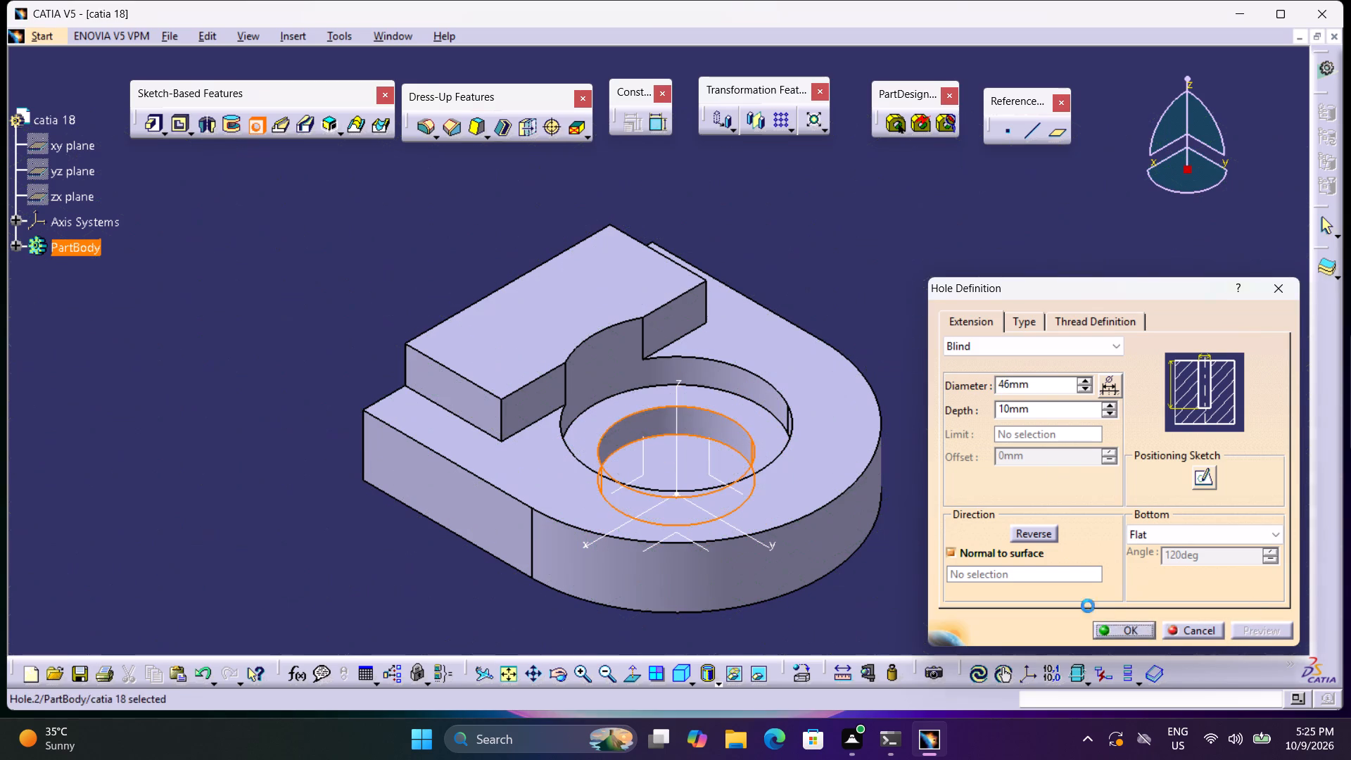
left_click(1048, 540)
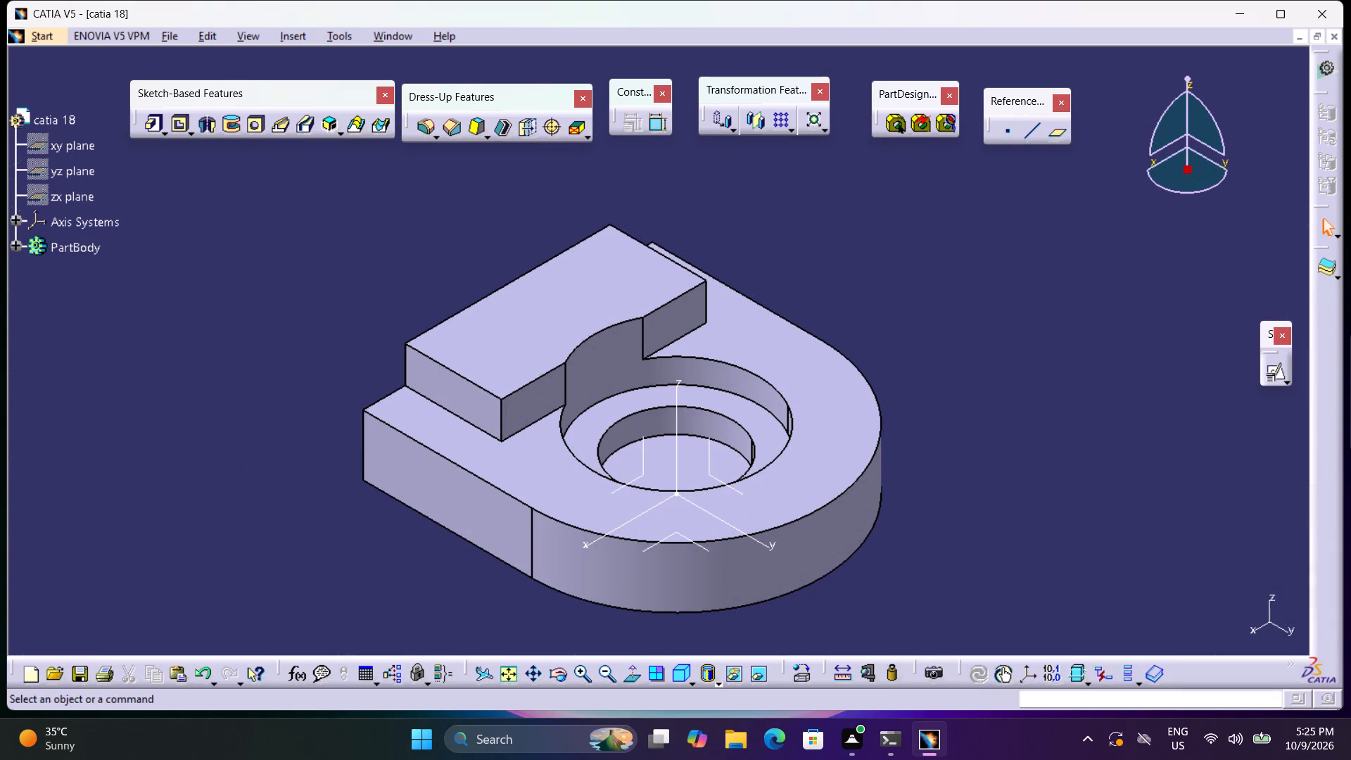
Set the depth of the 46 mm hole to 25 mm.
middle_click_drag(1077, 422, 1100, 422)
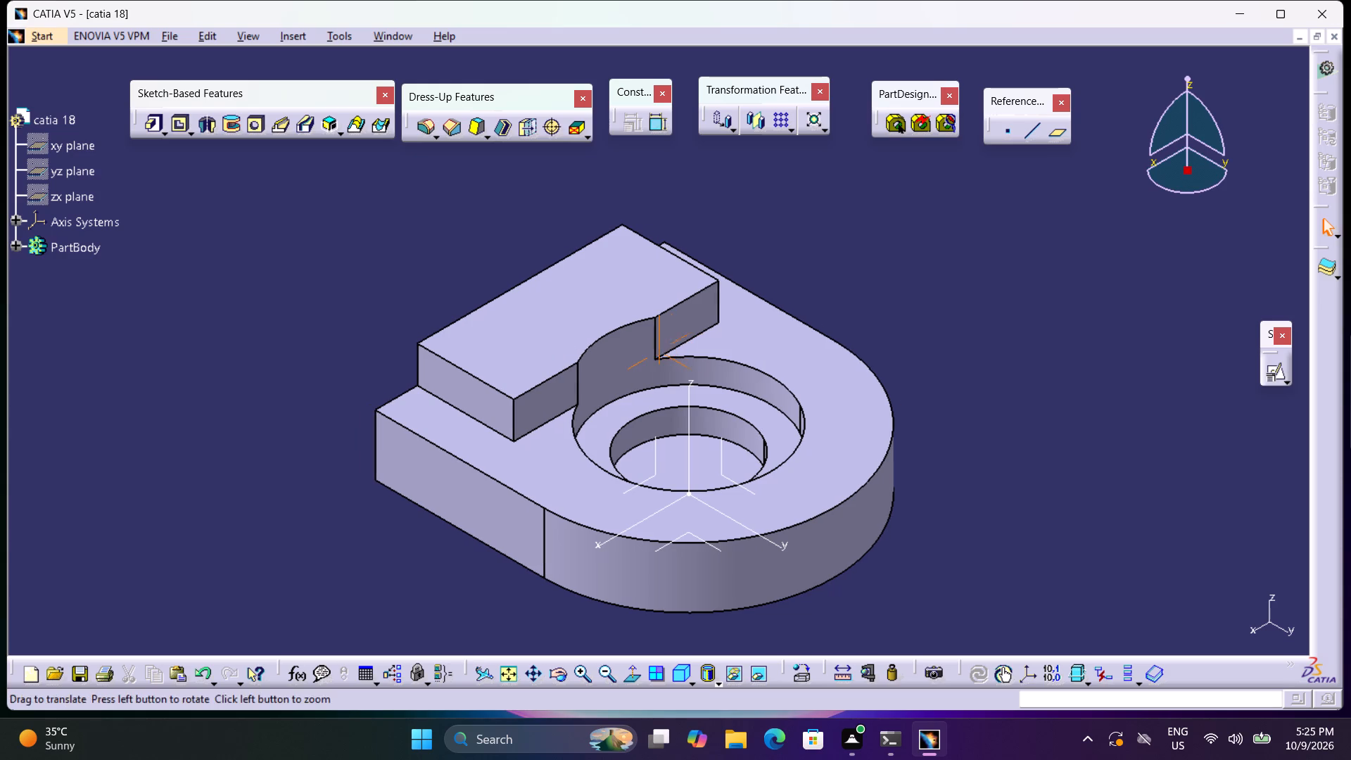
middle_click_drag(1100, 422, 1109, 422)
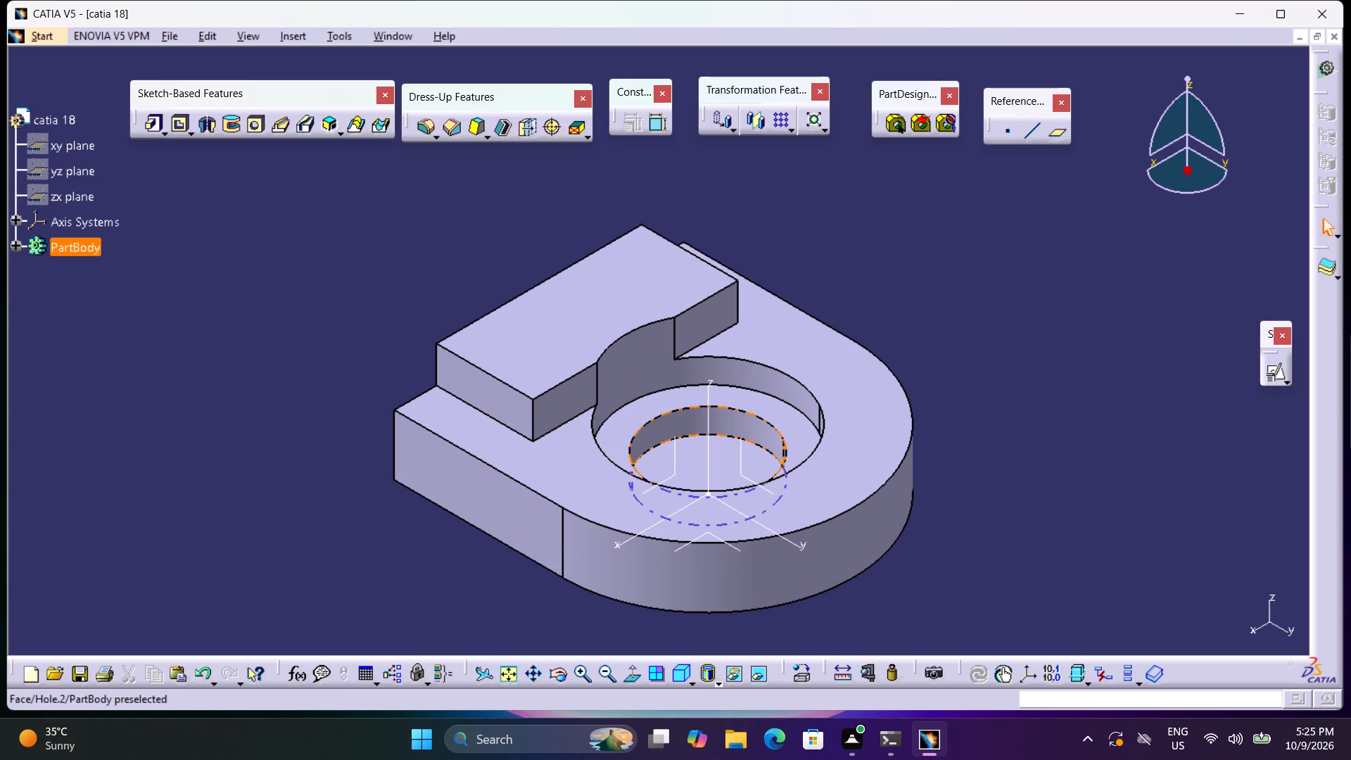
left_click(763, 433)
double_click(763, 433)
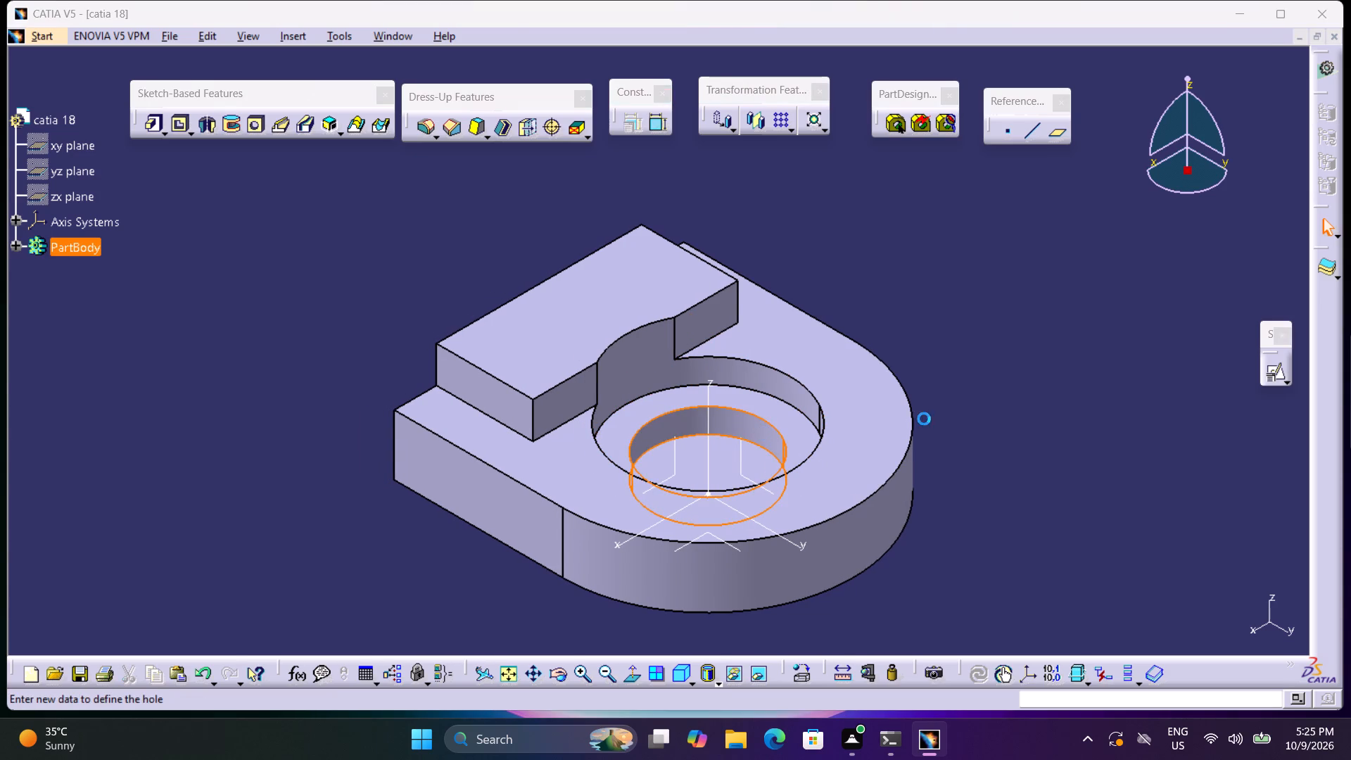
left_click_drag(1067, 410, 982, 413)
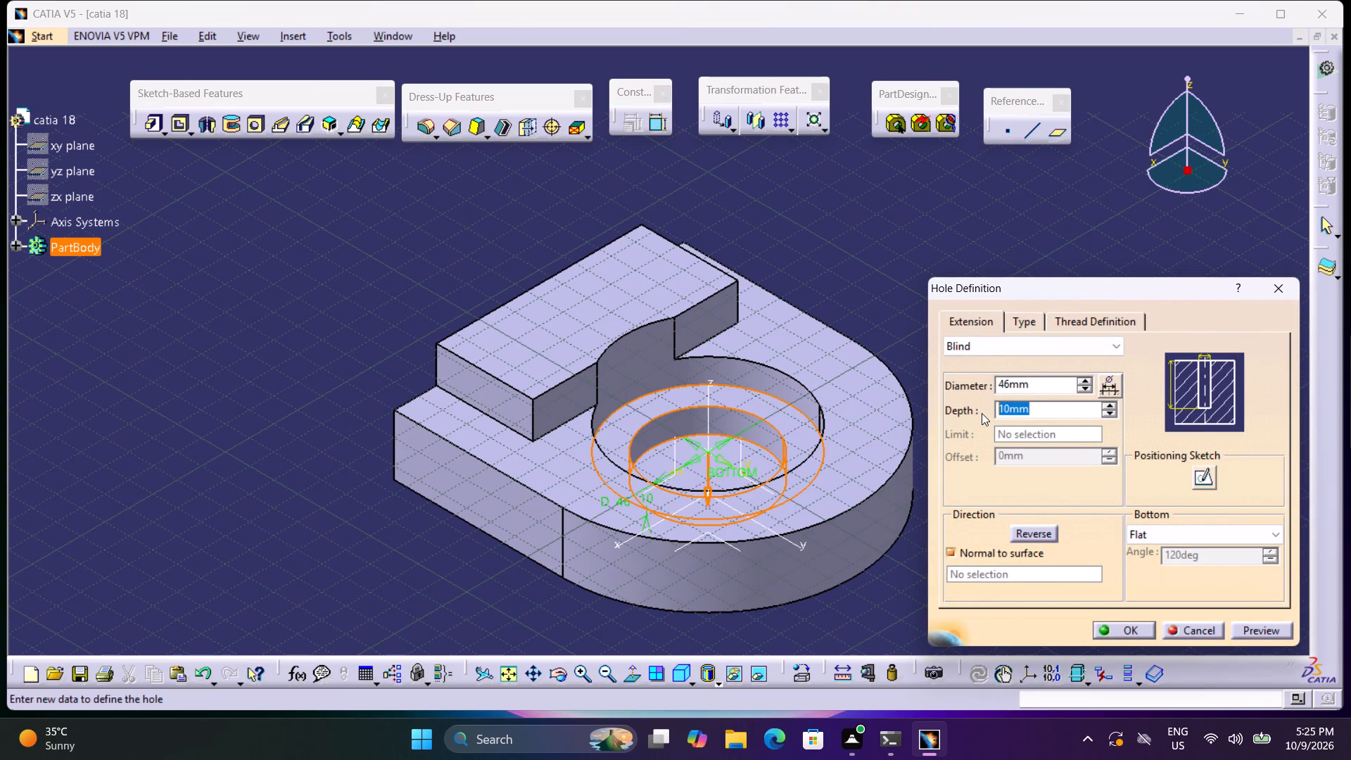
type("25")
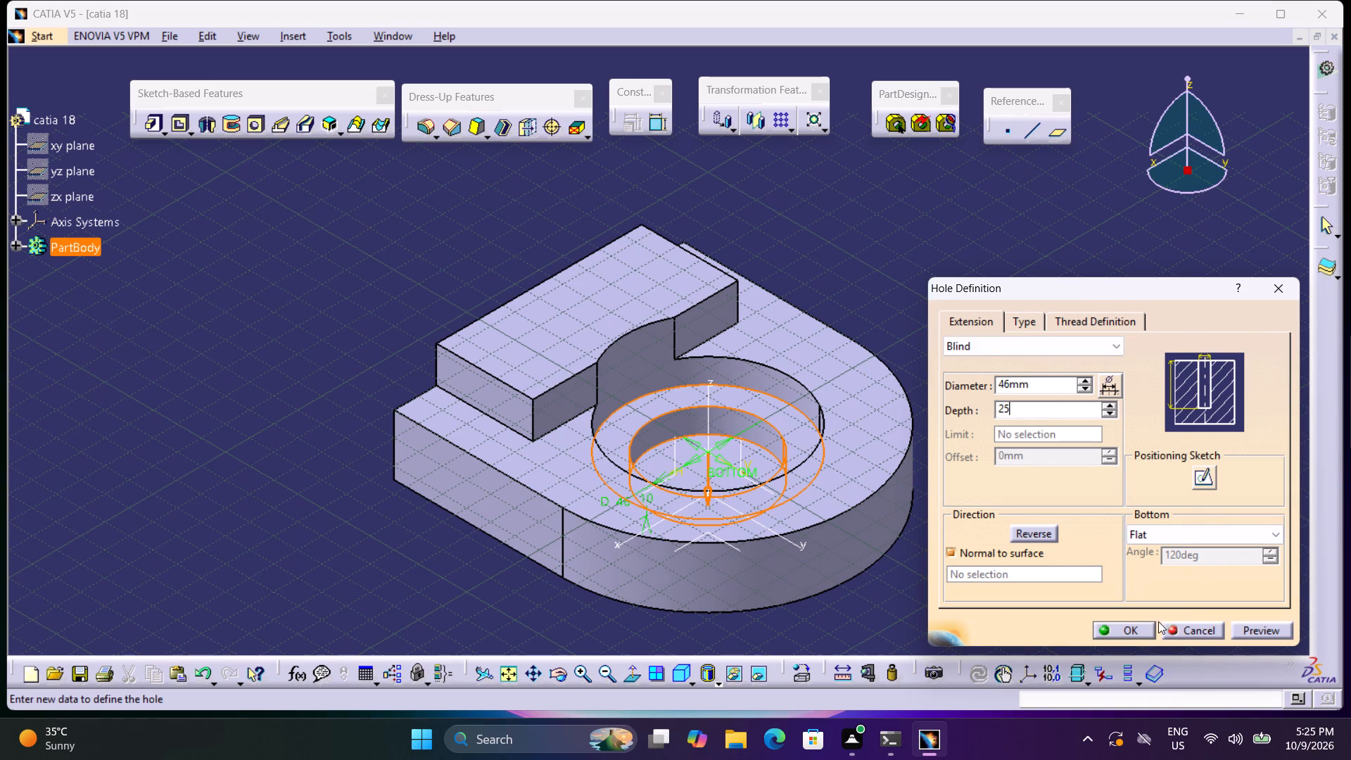
left_click(1145, 626)
left_click(1083, 530)
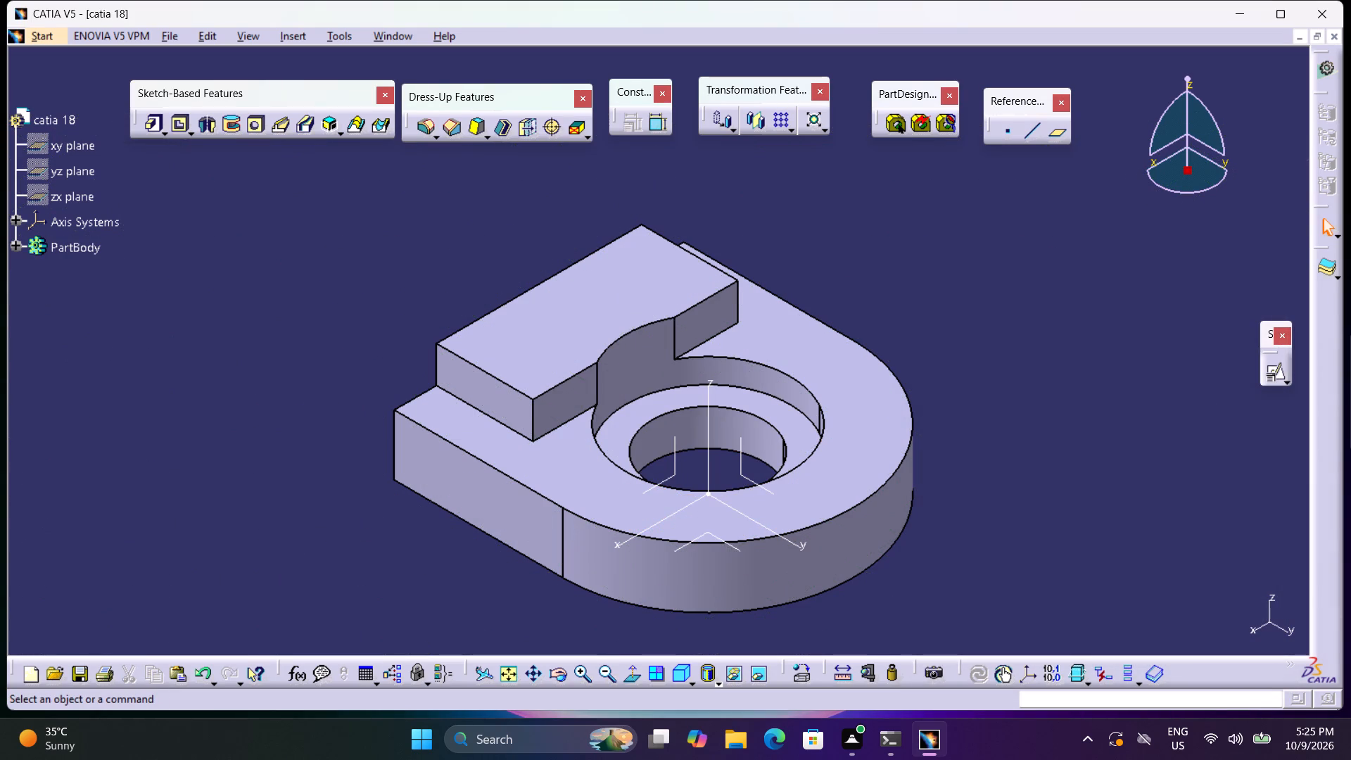
Start a positioned sketch on the raised block's top face with the axes swapped and V reversed.
middle_click_drag(1073, 406, 1198, 407)
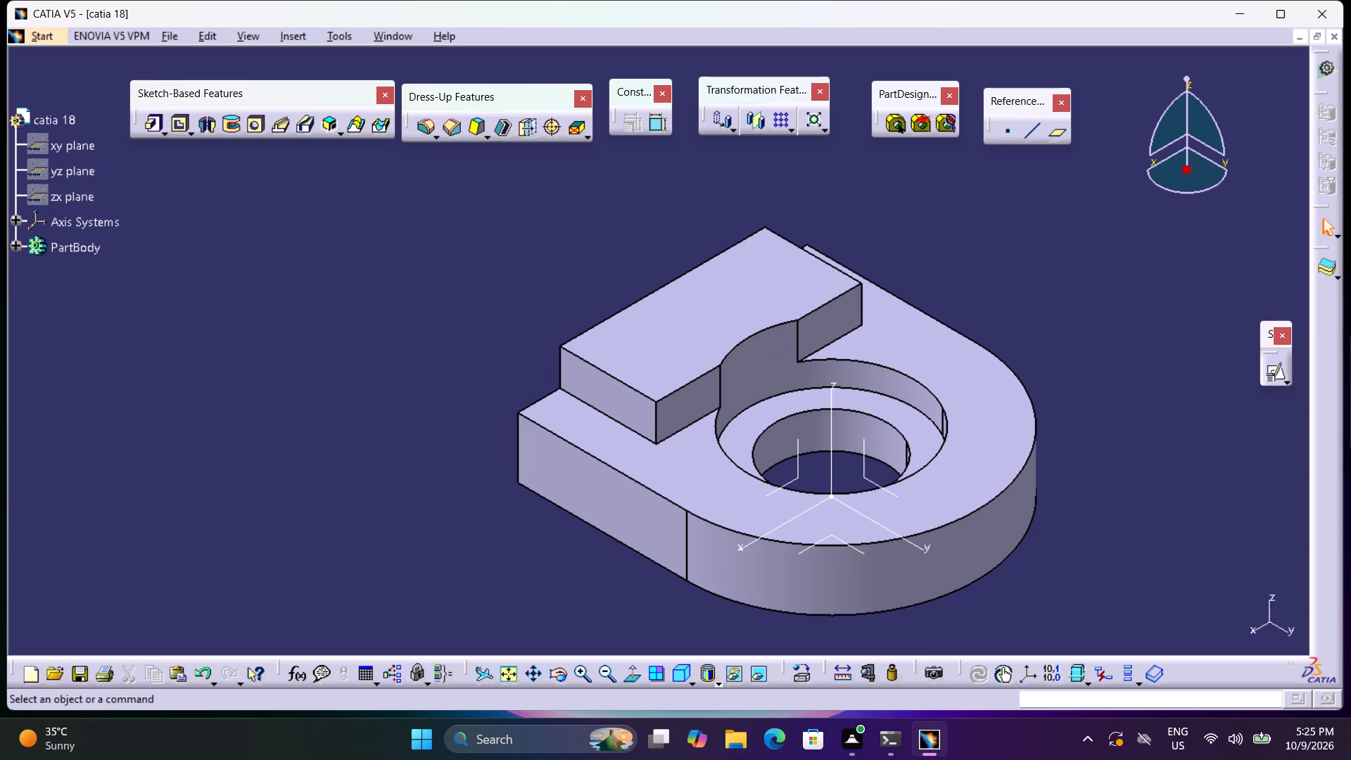
left_click(755, 317)
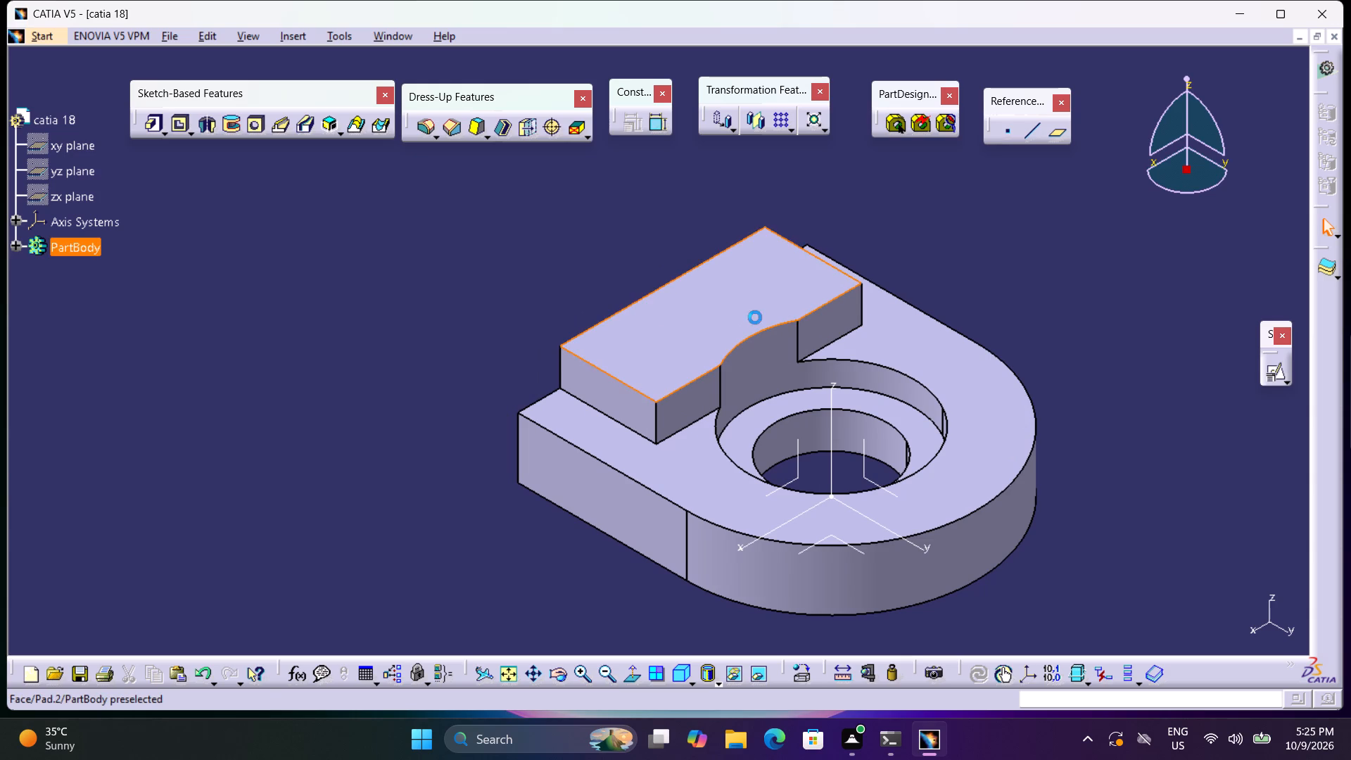
left_click(1266, 376)
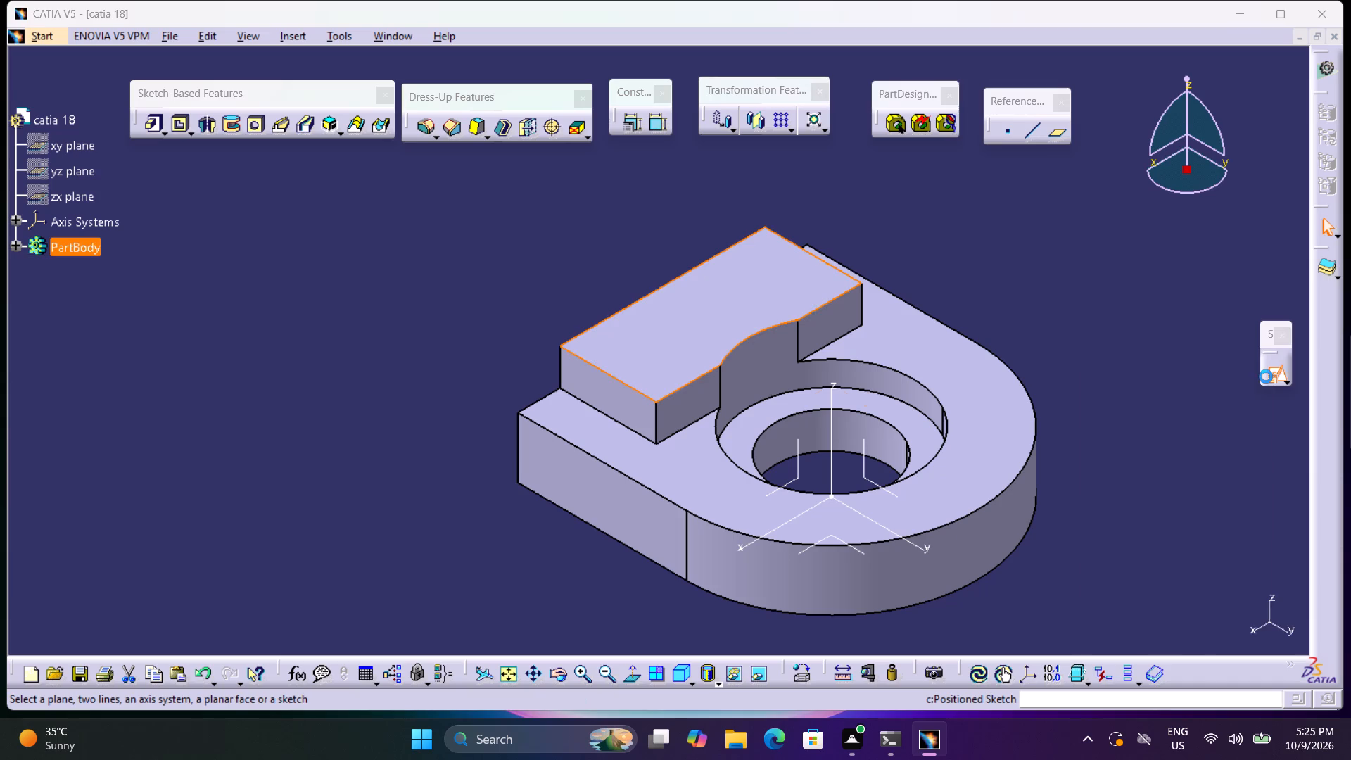
left_click(1236, 596)
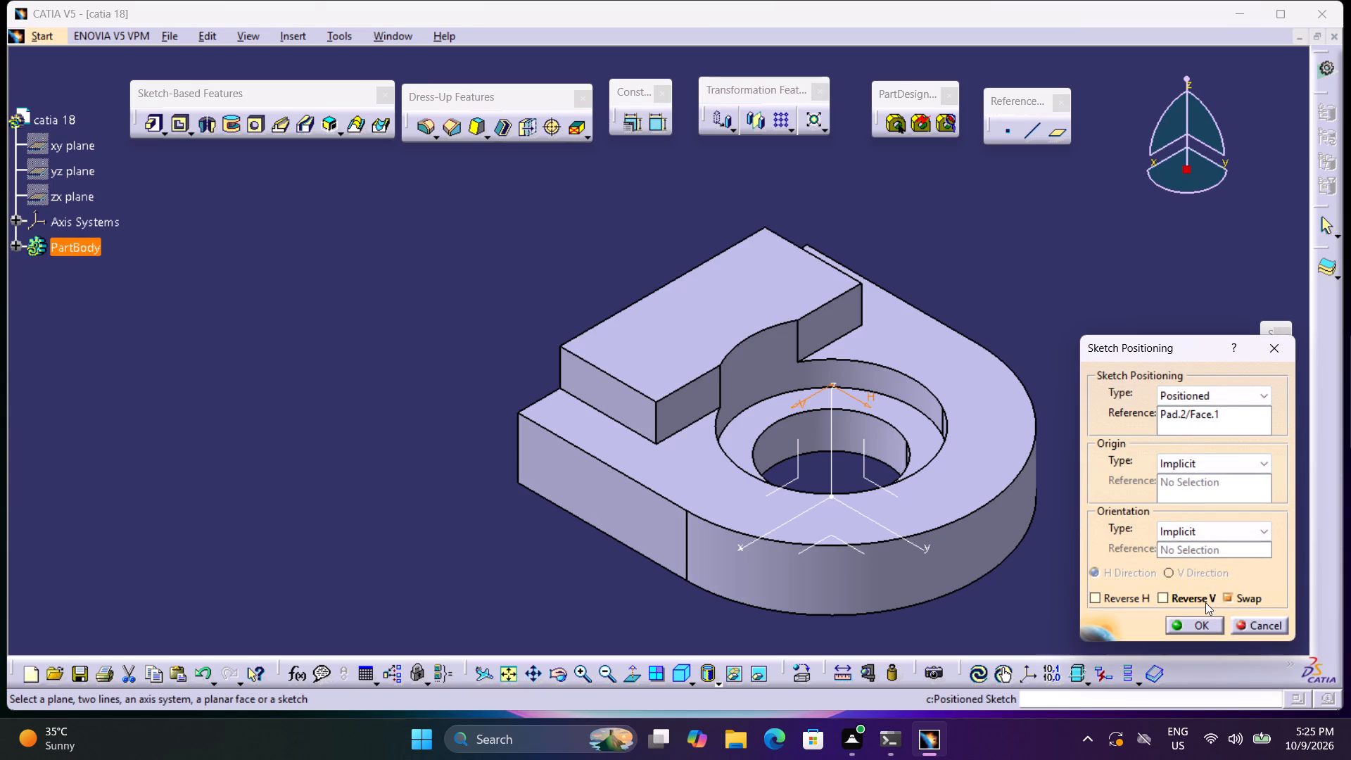
left_click(1205, 602)
left_click(1203, 632)
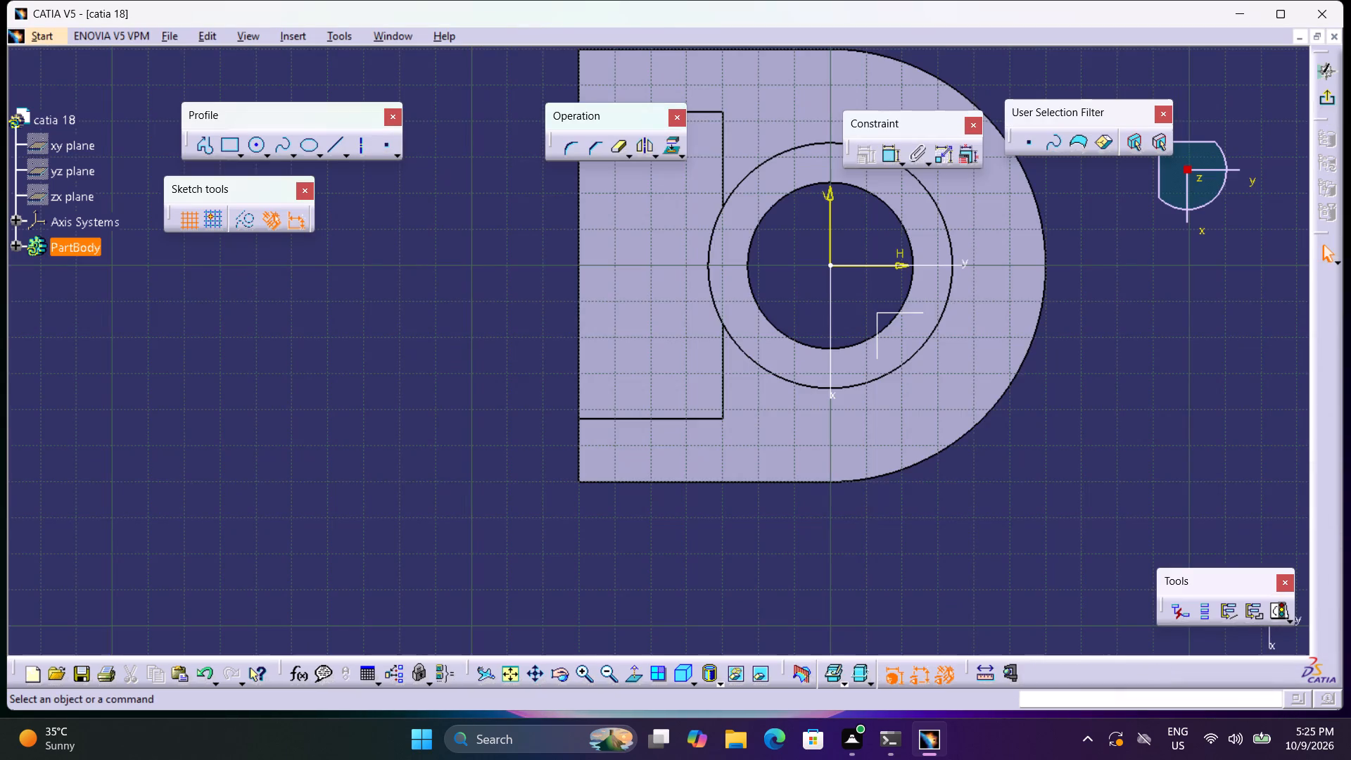
Sketch a circle about 22.6 mm in diameter on the block's top face, centred on the H axis.
middle_click_drag(858, 435, 915, 529)
left_click(248, 151)
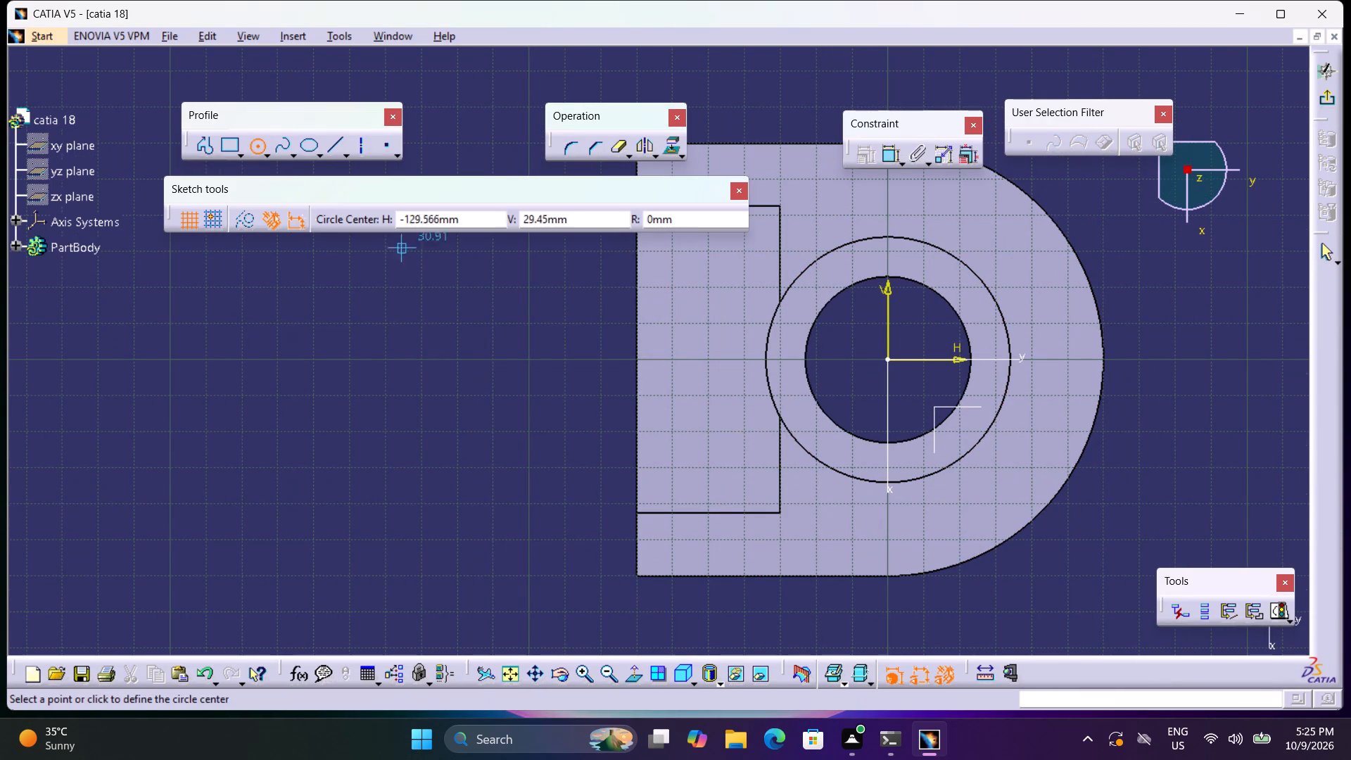
left_click(706, 359)
left_click(725, 395)
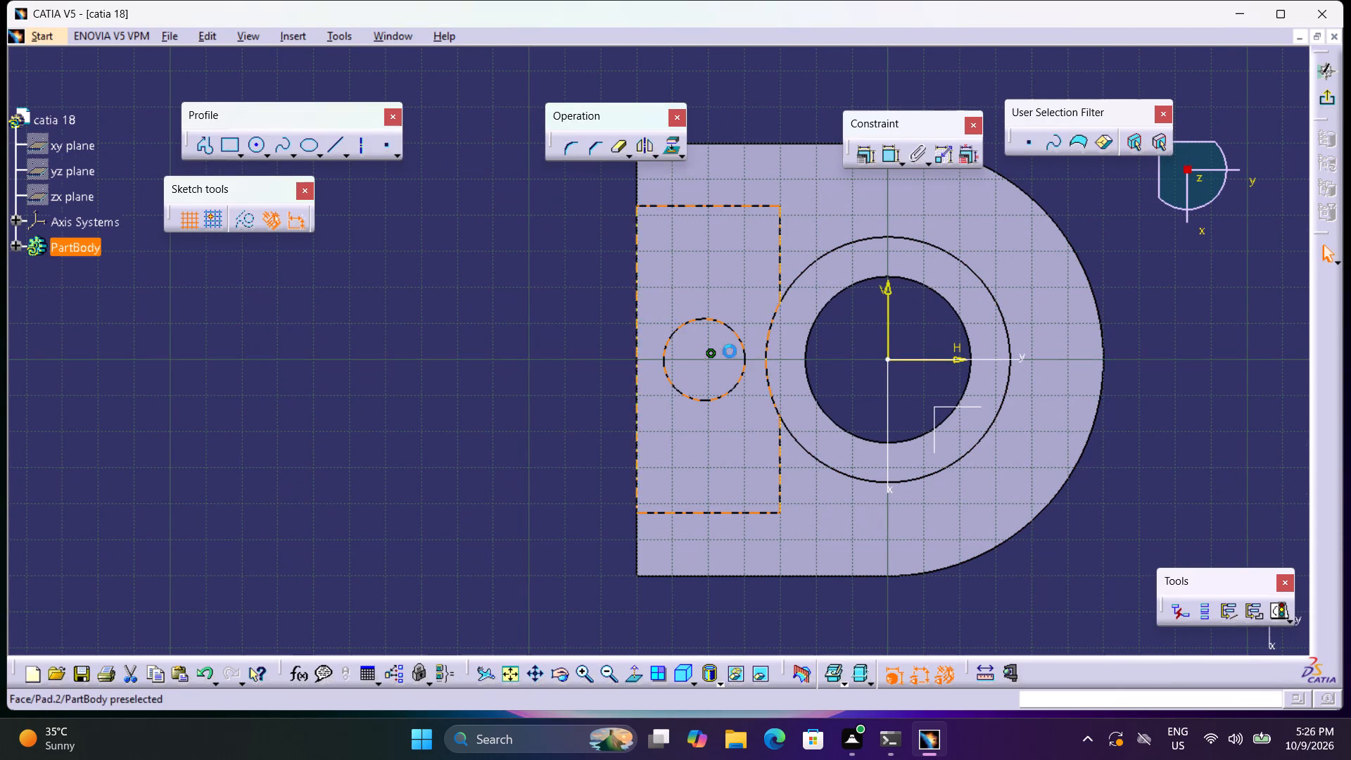
Dimension the circle as a diameter and set it to 10 mm.
left_click(887, 154)
left_click(485, 332)
double_click(486, 333)
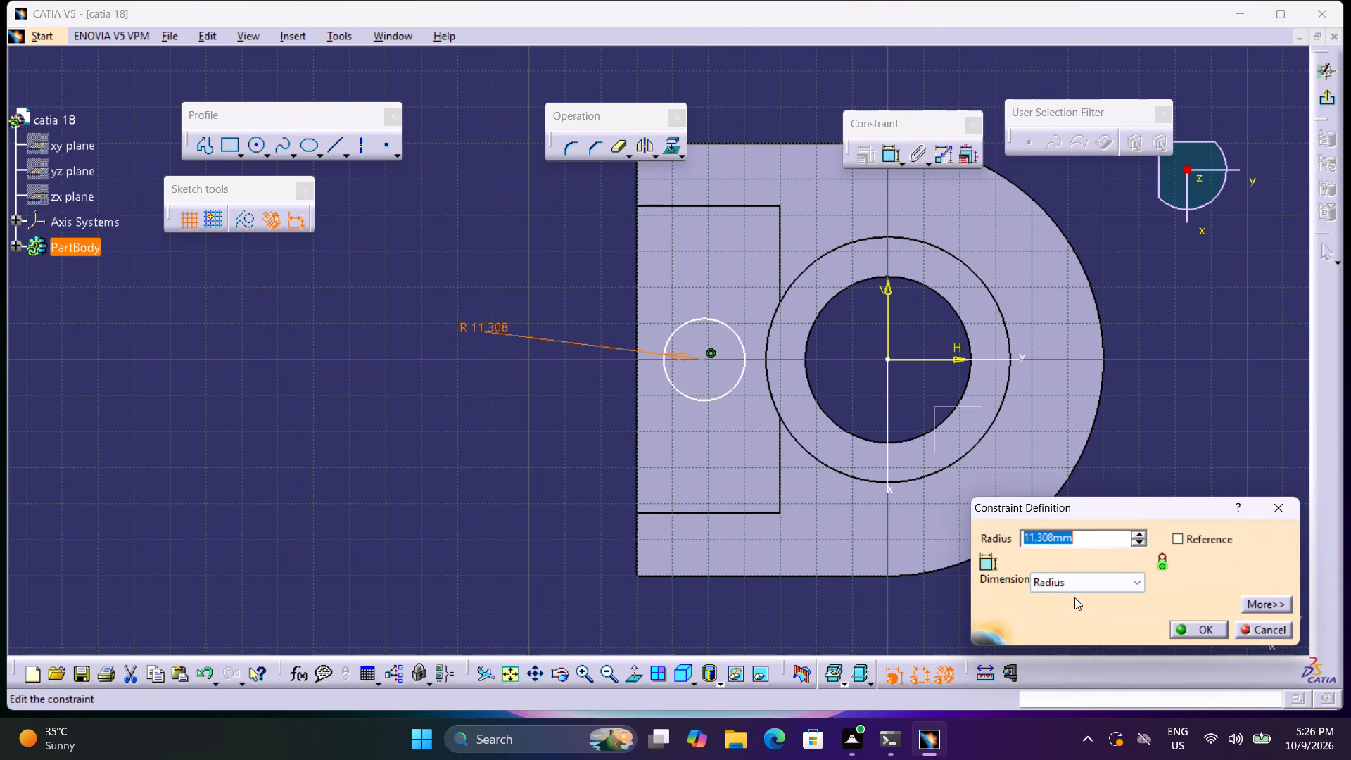
left_click(1071, 576)
left_click(1077, 609)
key("1")
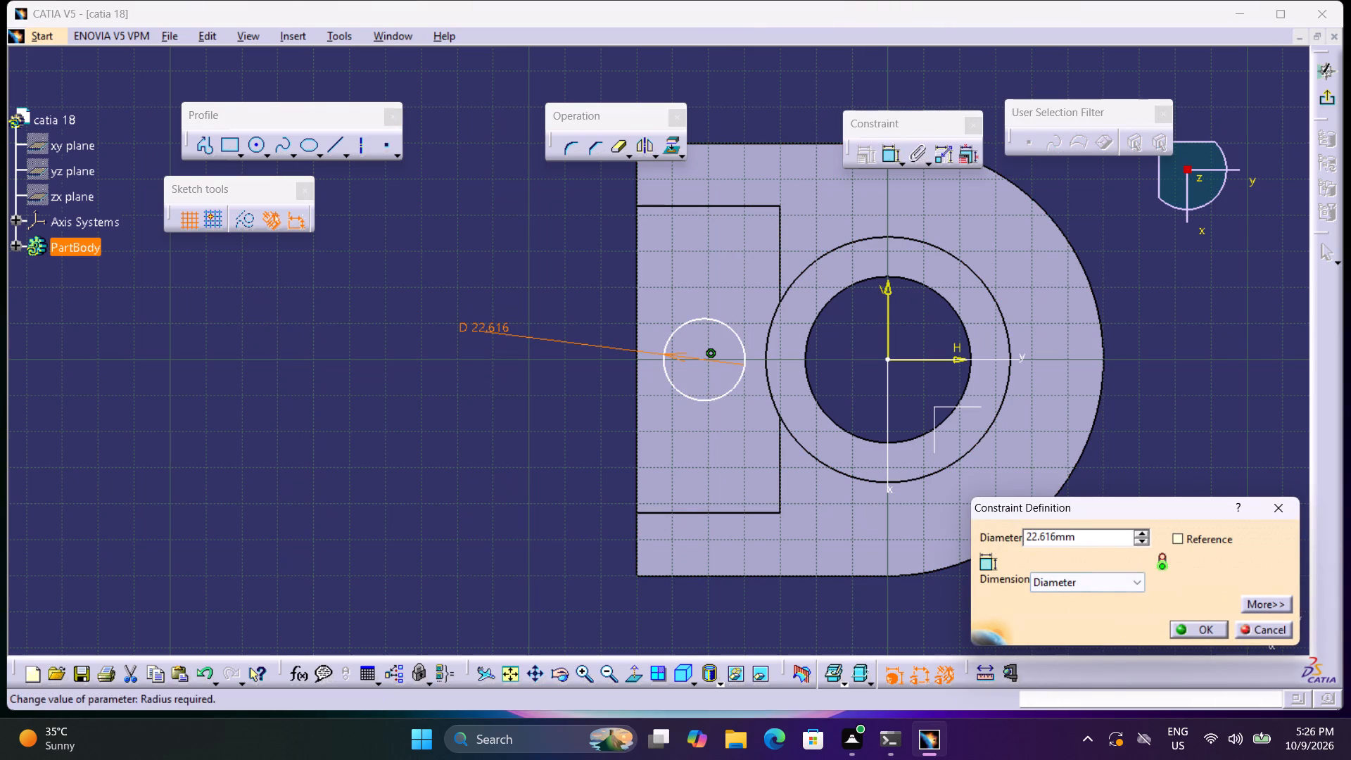
left_click_drag(1075, 538, 884, 564)
key("1")
key("0")
key("Return")
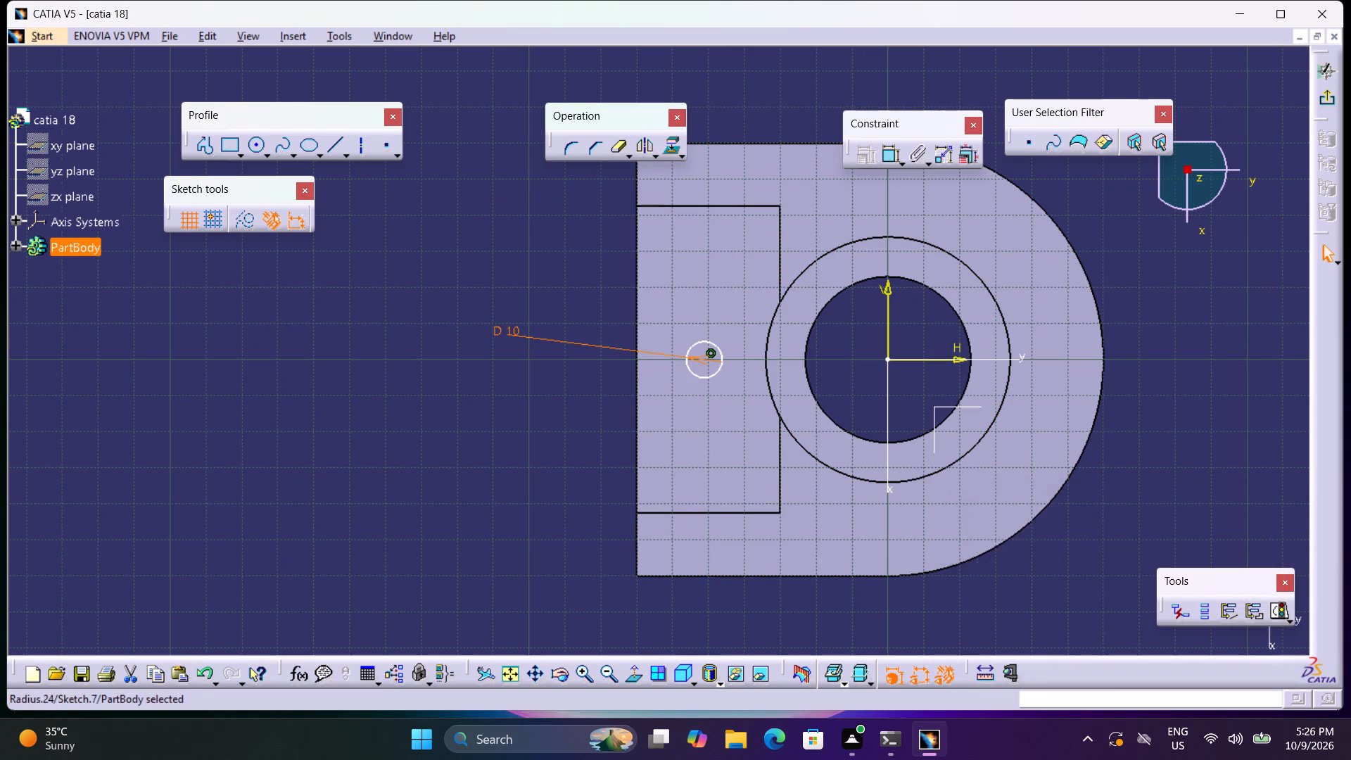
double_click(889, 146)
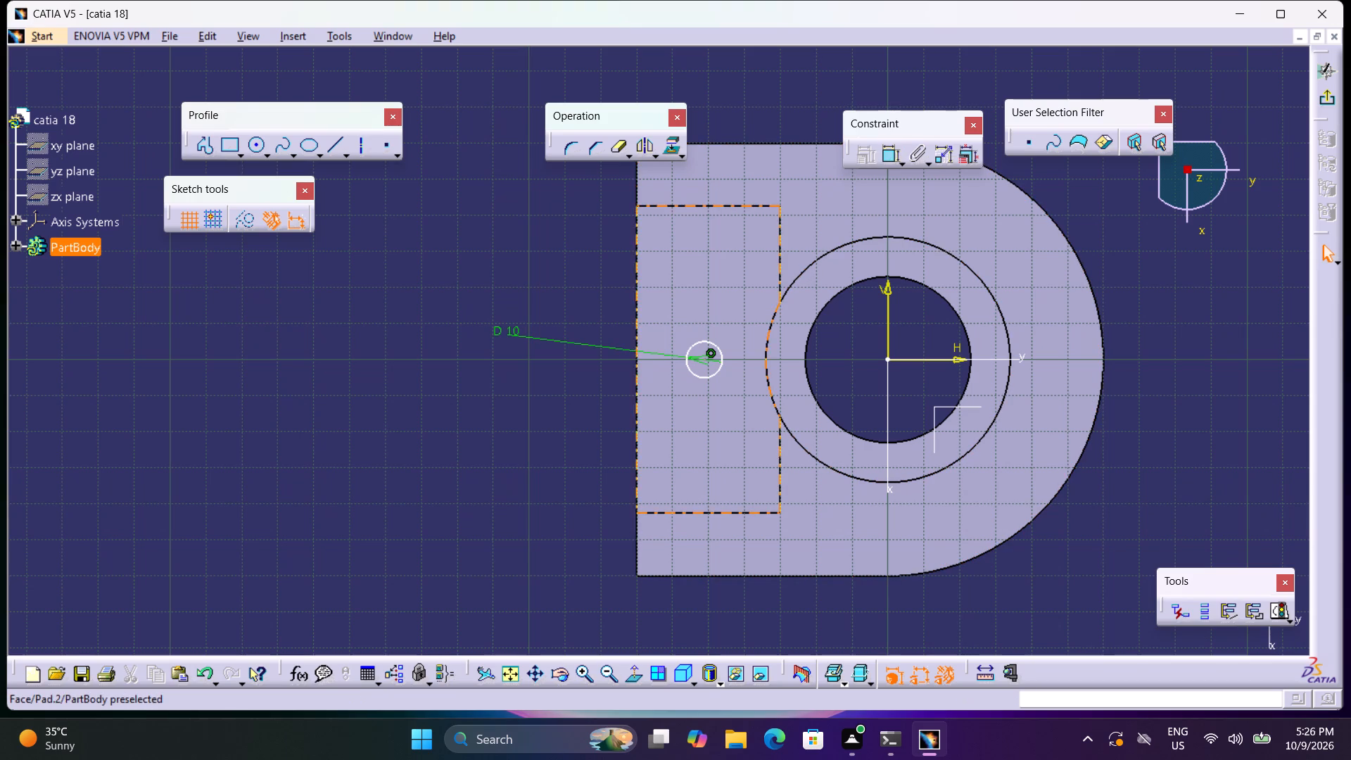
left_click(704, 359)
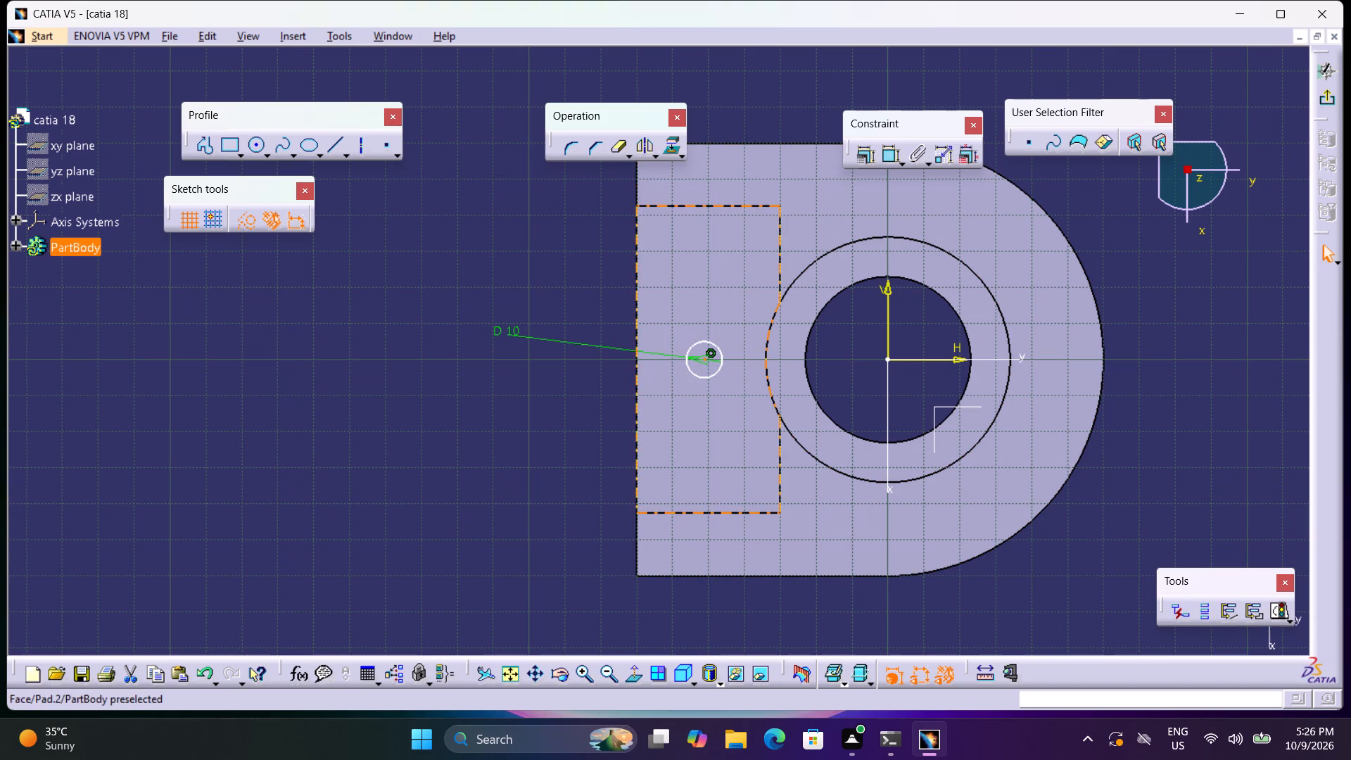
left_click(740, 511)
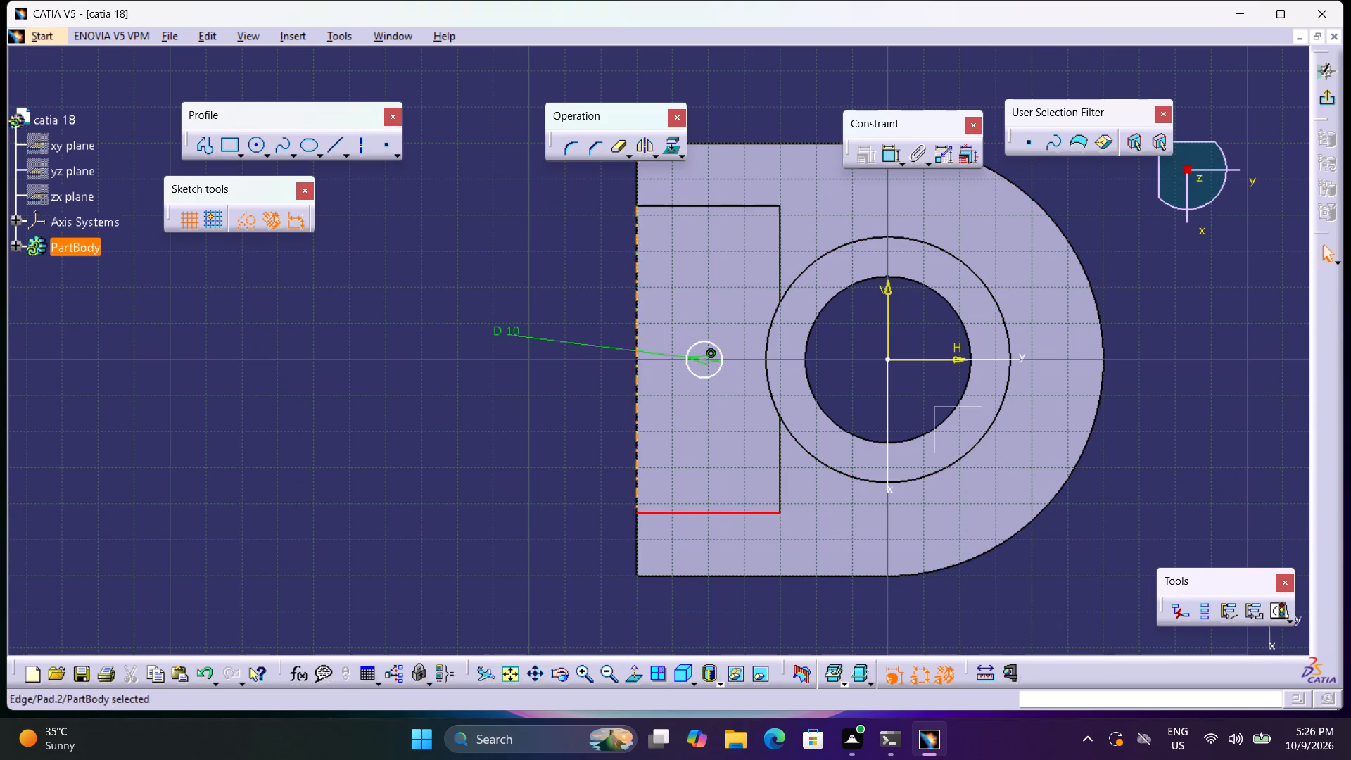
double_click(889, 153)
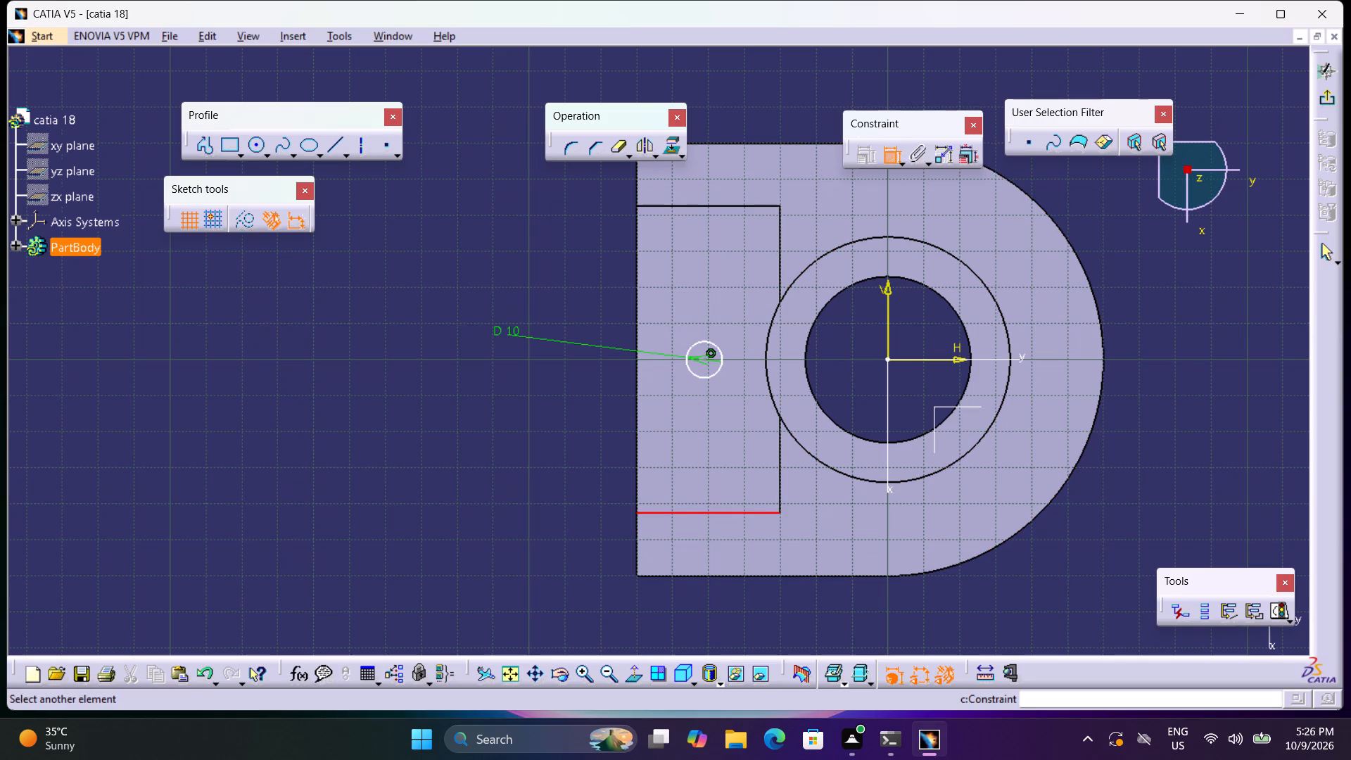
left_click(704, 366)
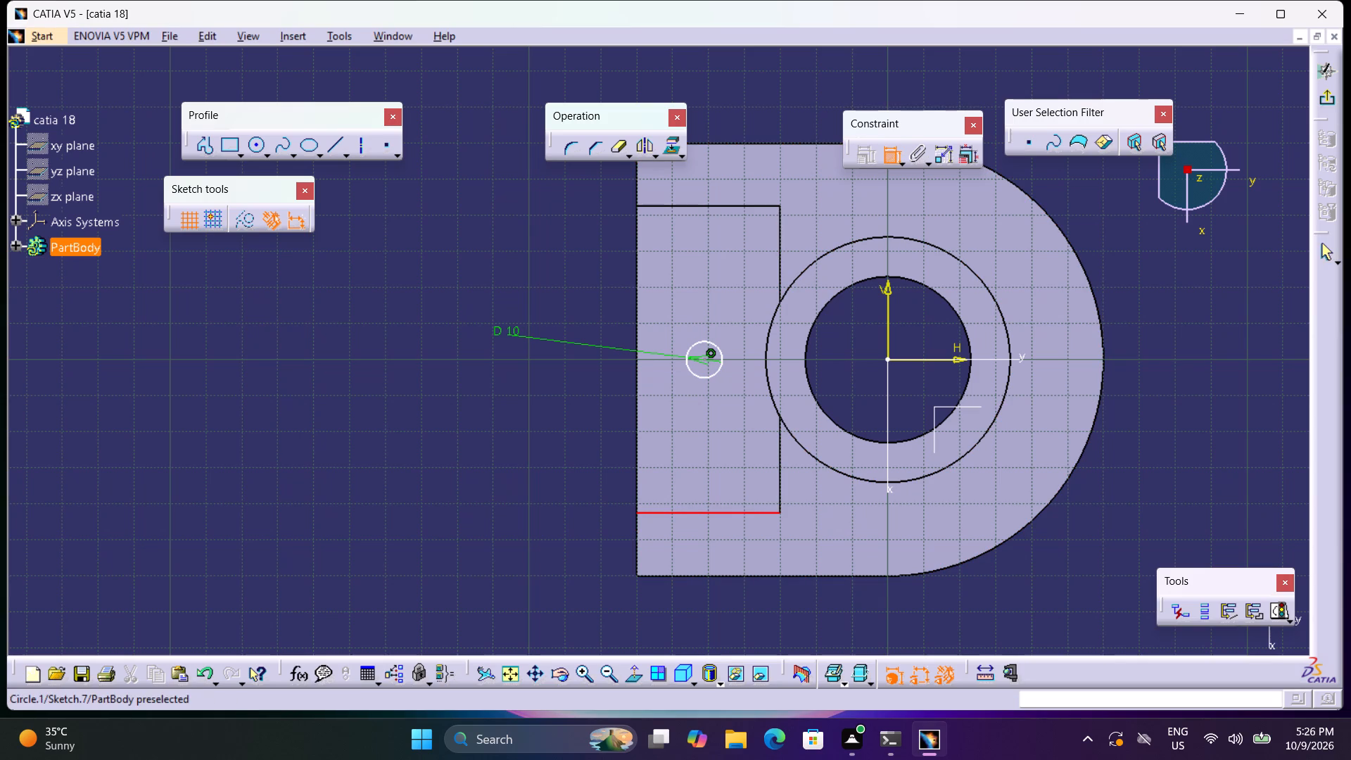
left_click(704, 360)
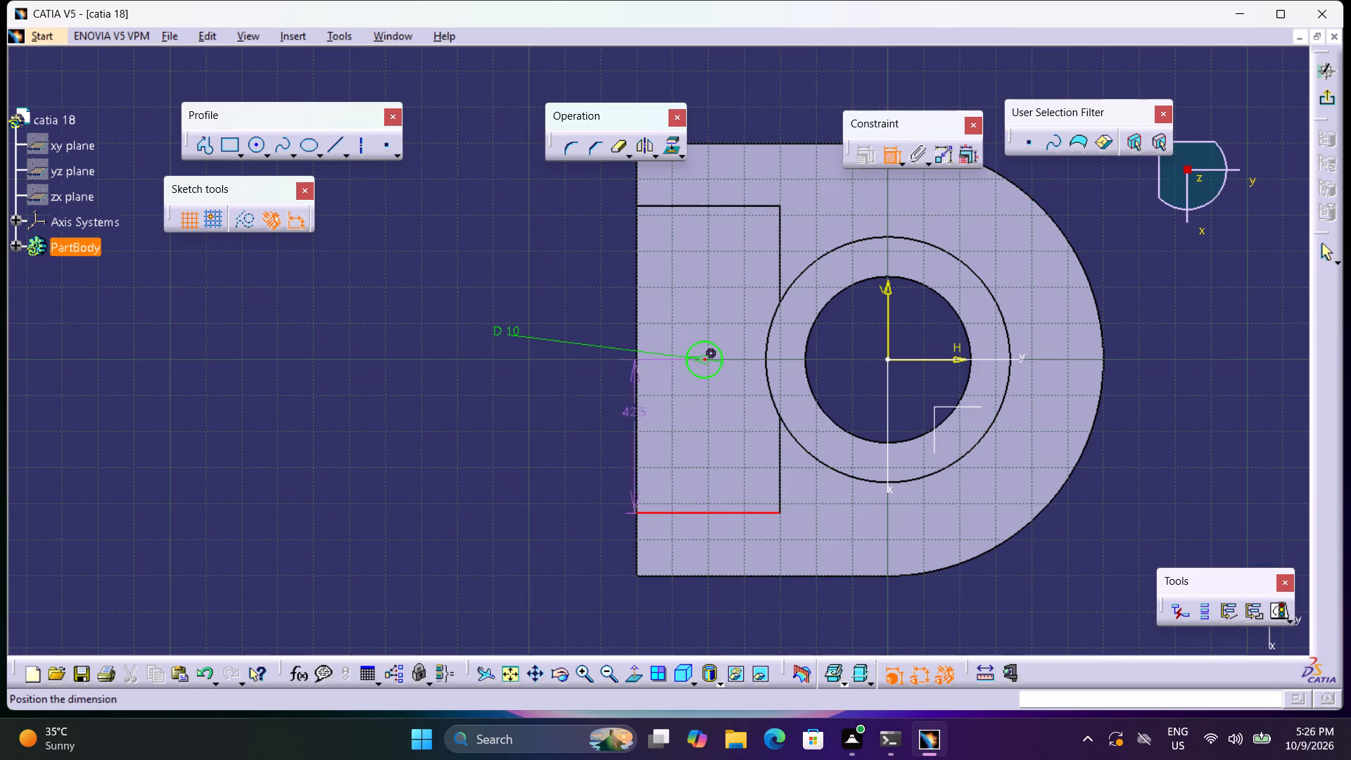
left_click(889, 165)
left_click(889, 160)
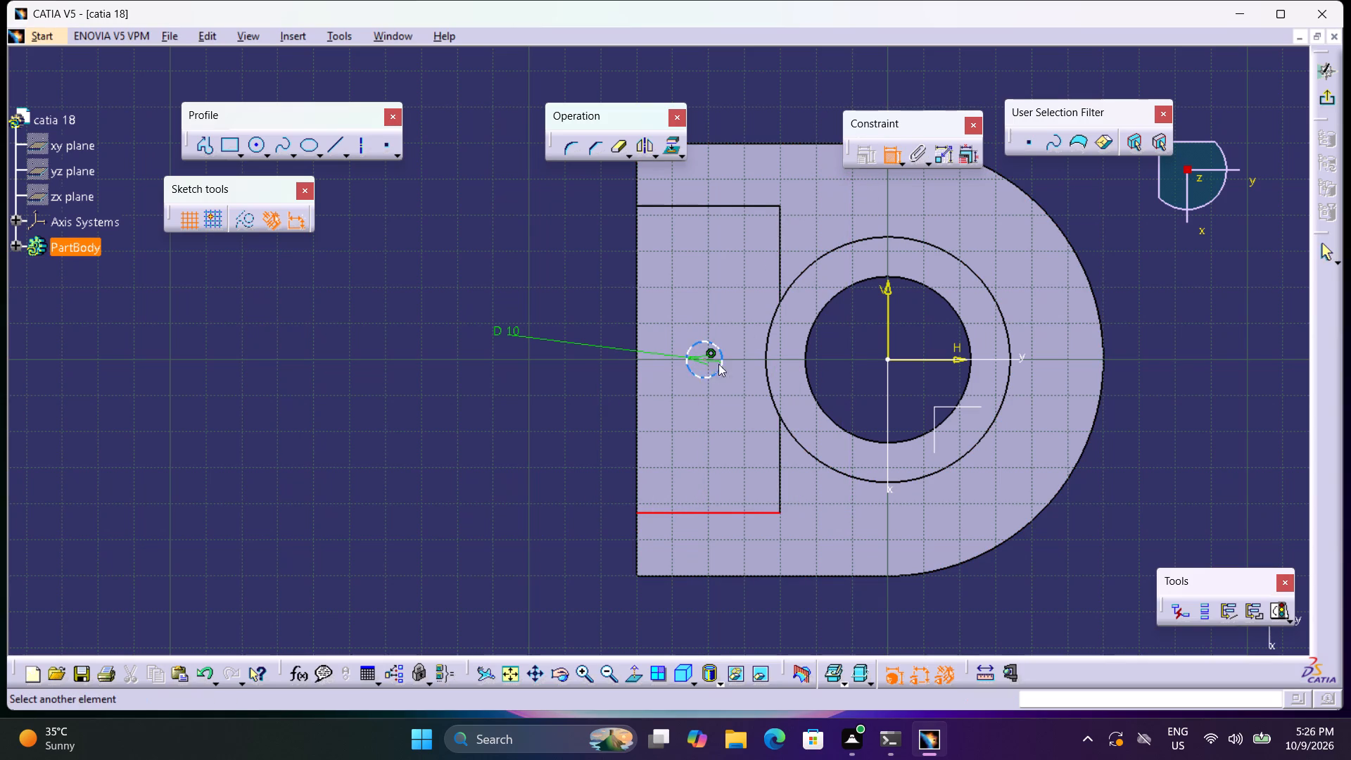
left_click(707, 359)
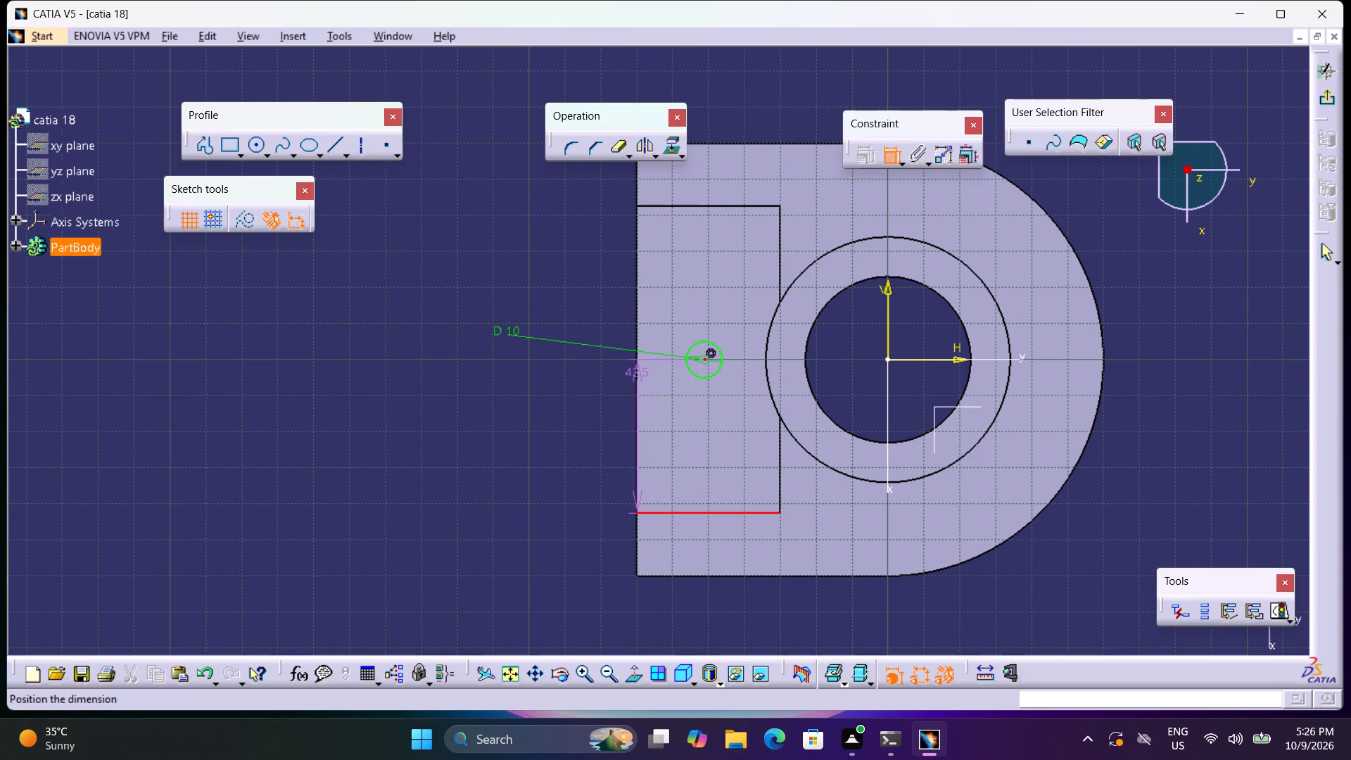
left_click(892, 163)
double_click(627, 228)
Dimension the 10 mm circle from the block's straight outer edge, set the distance to 20 mm and exit the sketch.
left_click(884, 160)
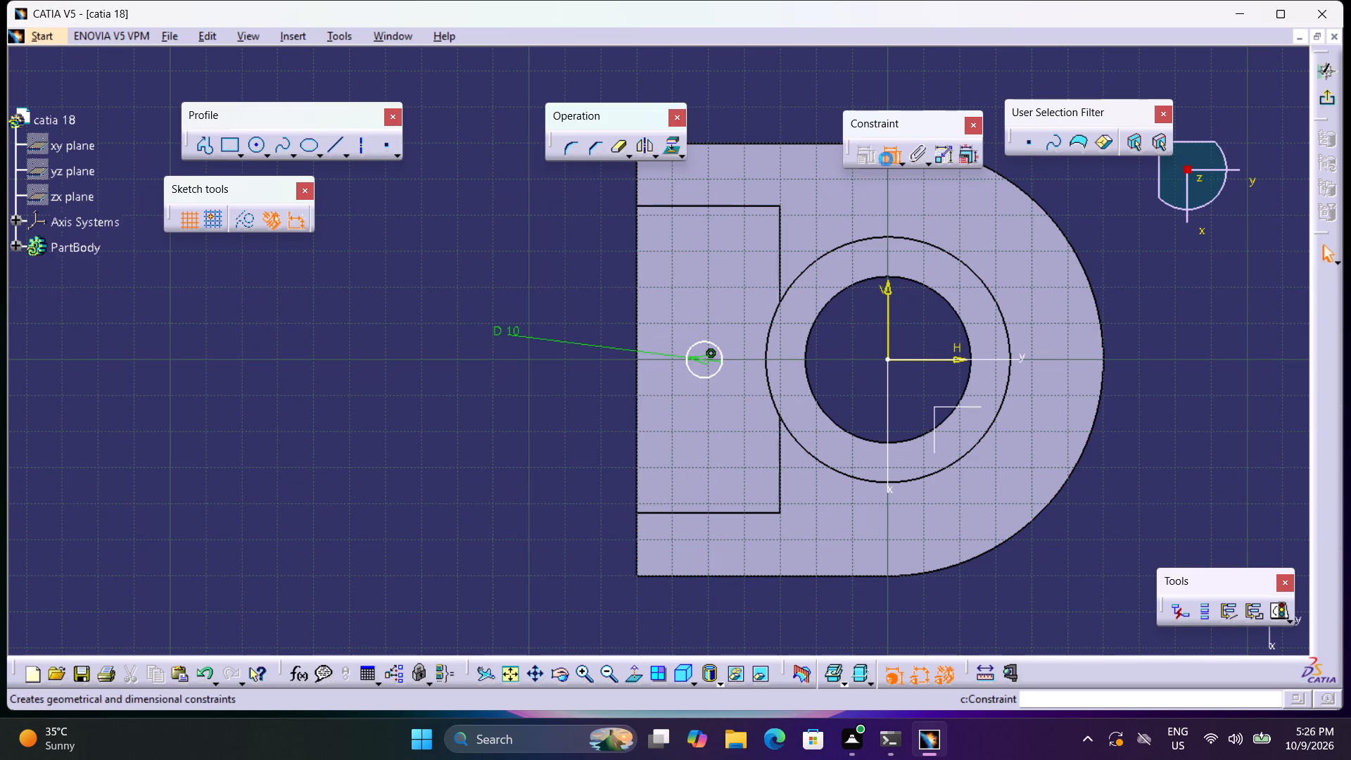
left_click(703, 359)
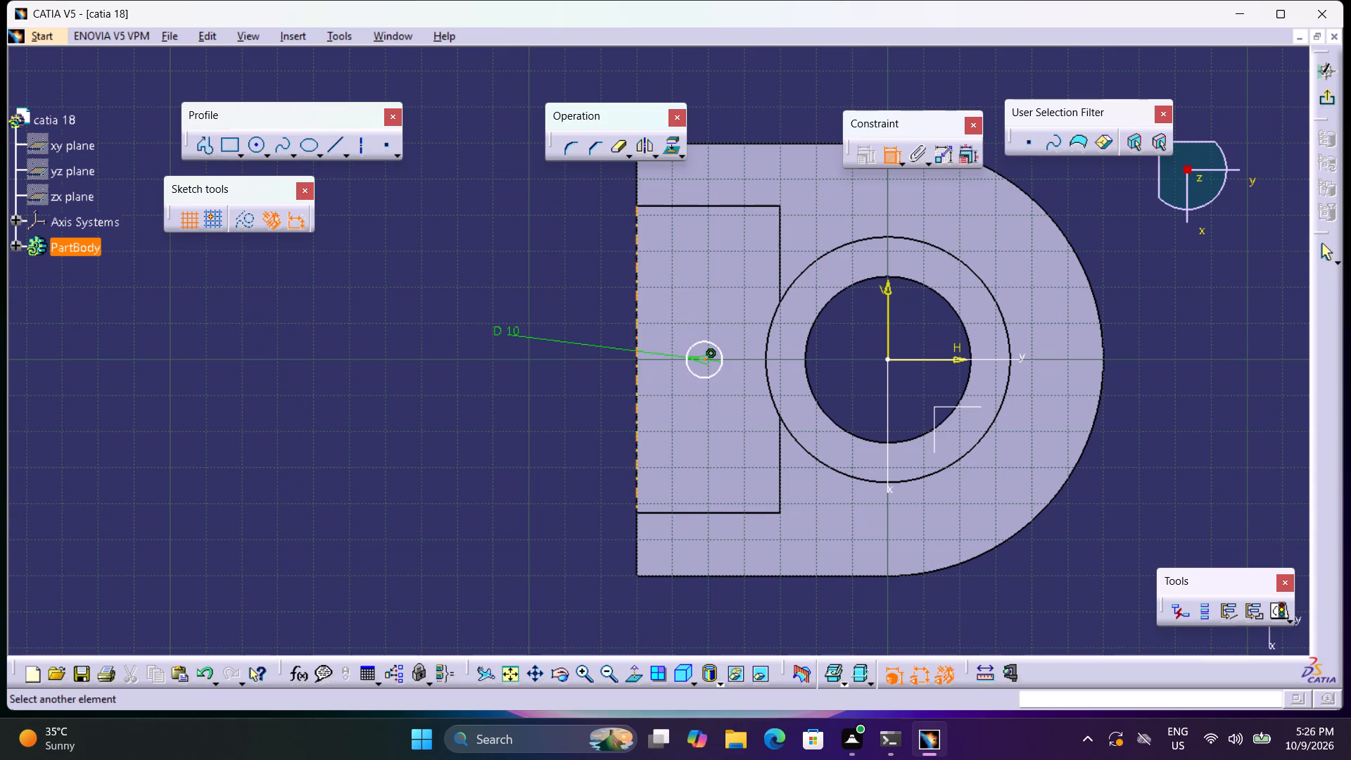
left_click(637, 373)
left_click(676, 445)
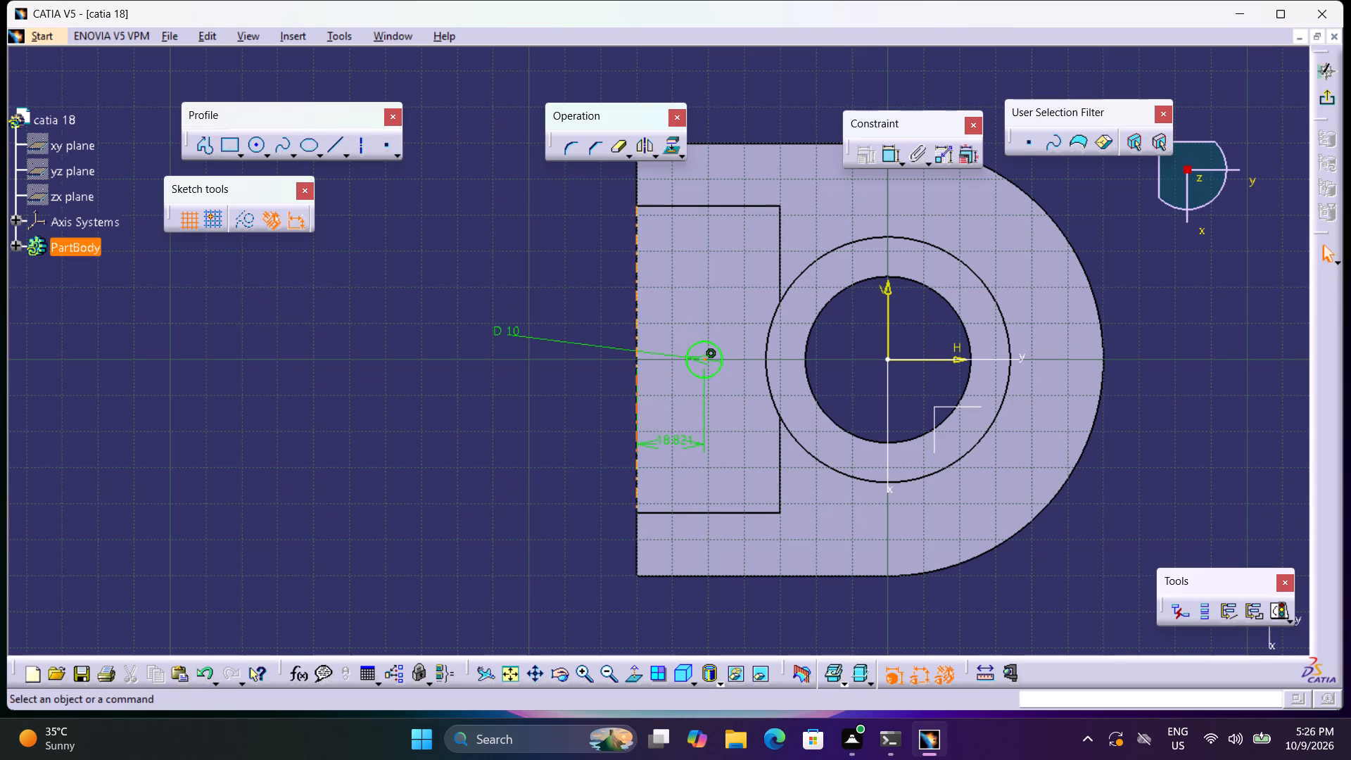
double_click(676, 438)
key("2")
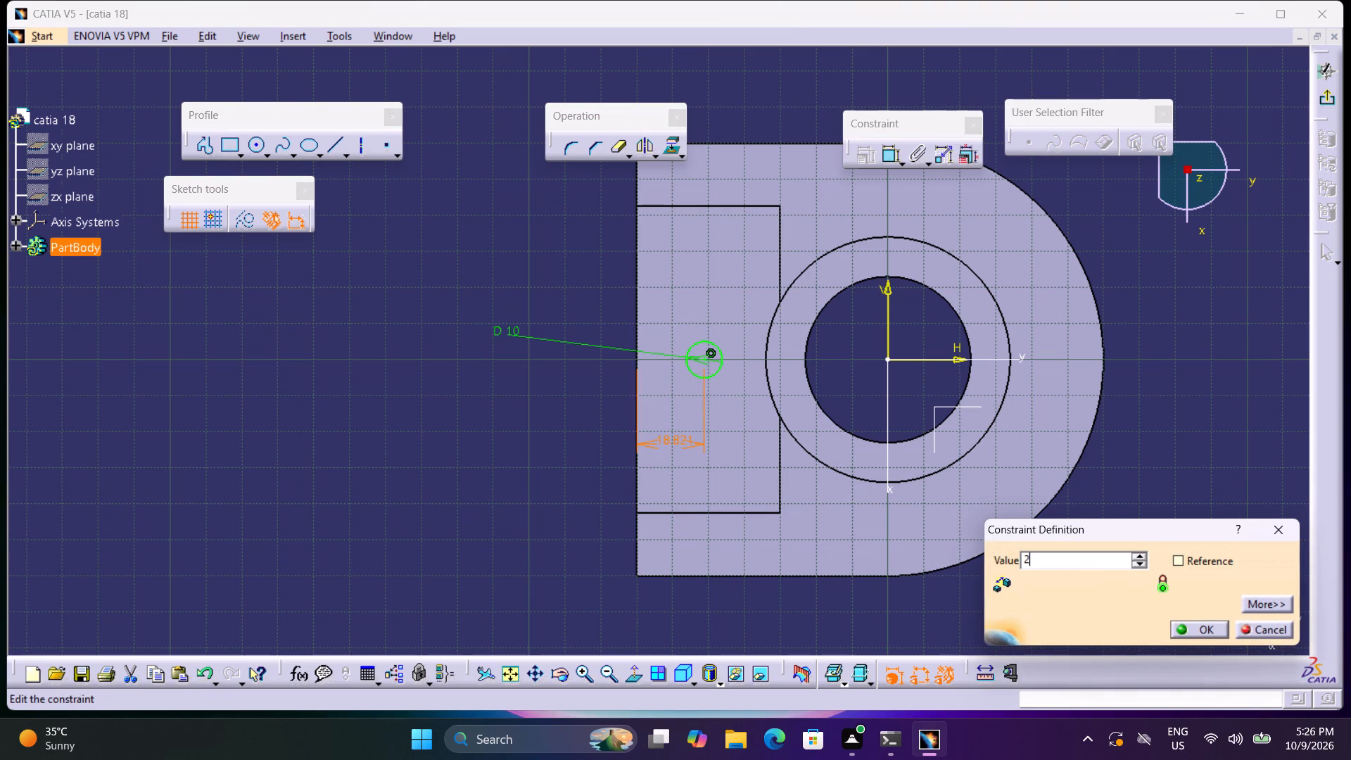
key("0")
key("Return")
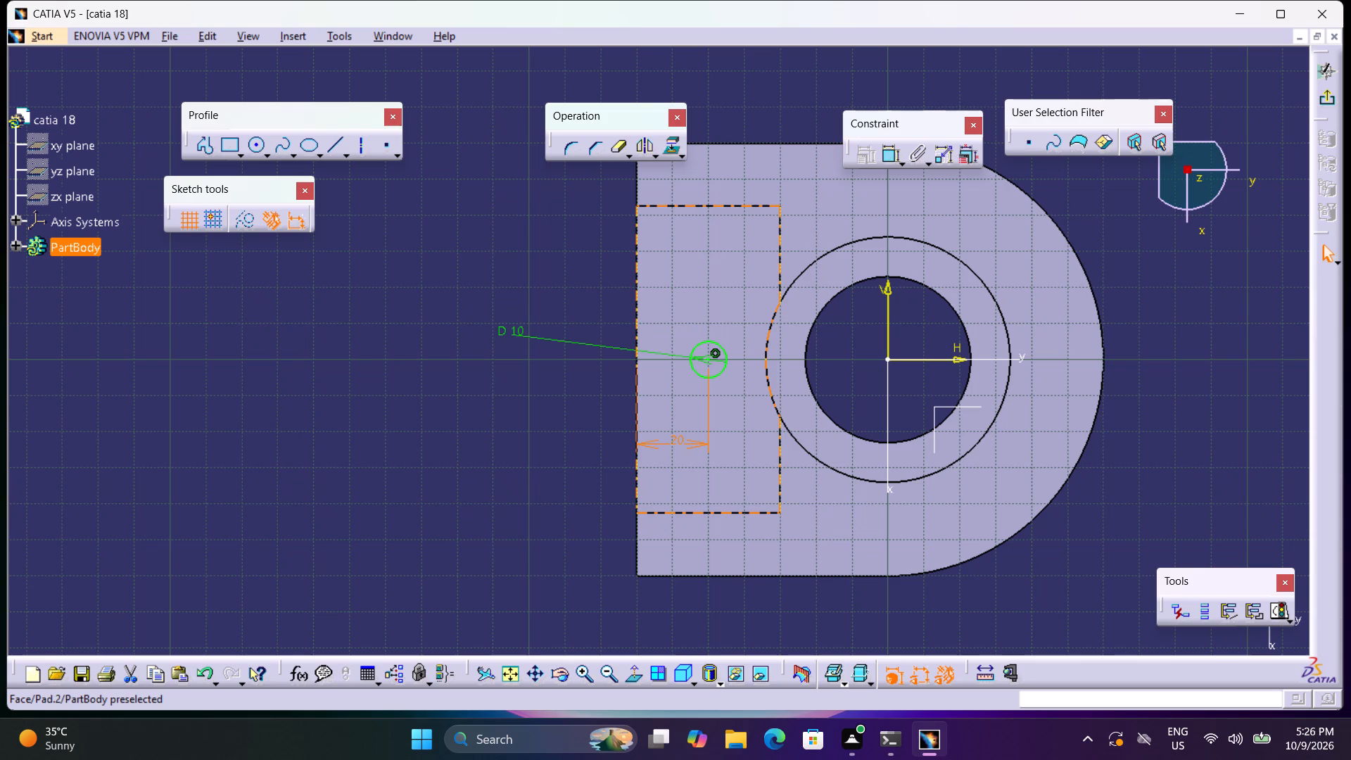
left_click(1331, 96)
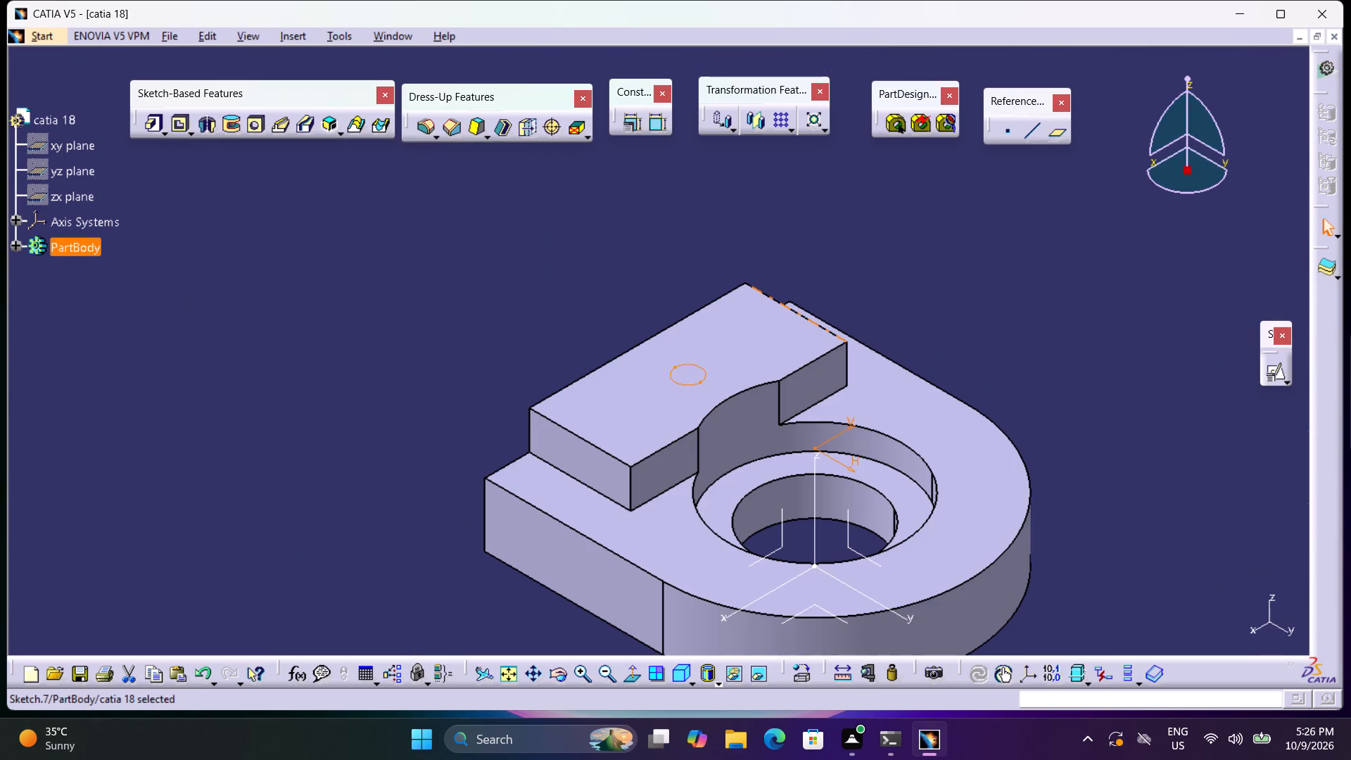
Cut a pocket from the 10 mm circle sketch with the first limit type Up to next.
left_click(179, 129)
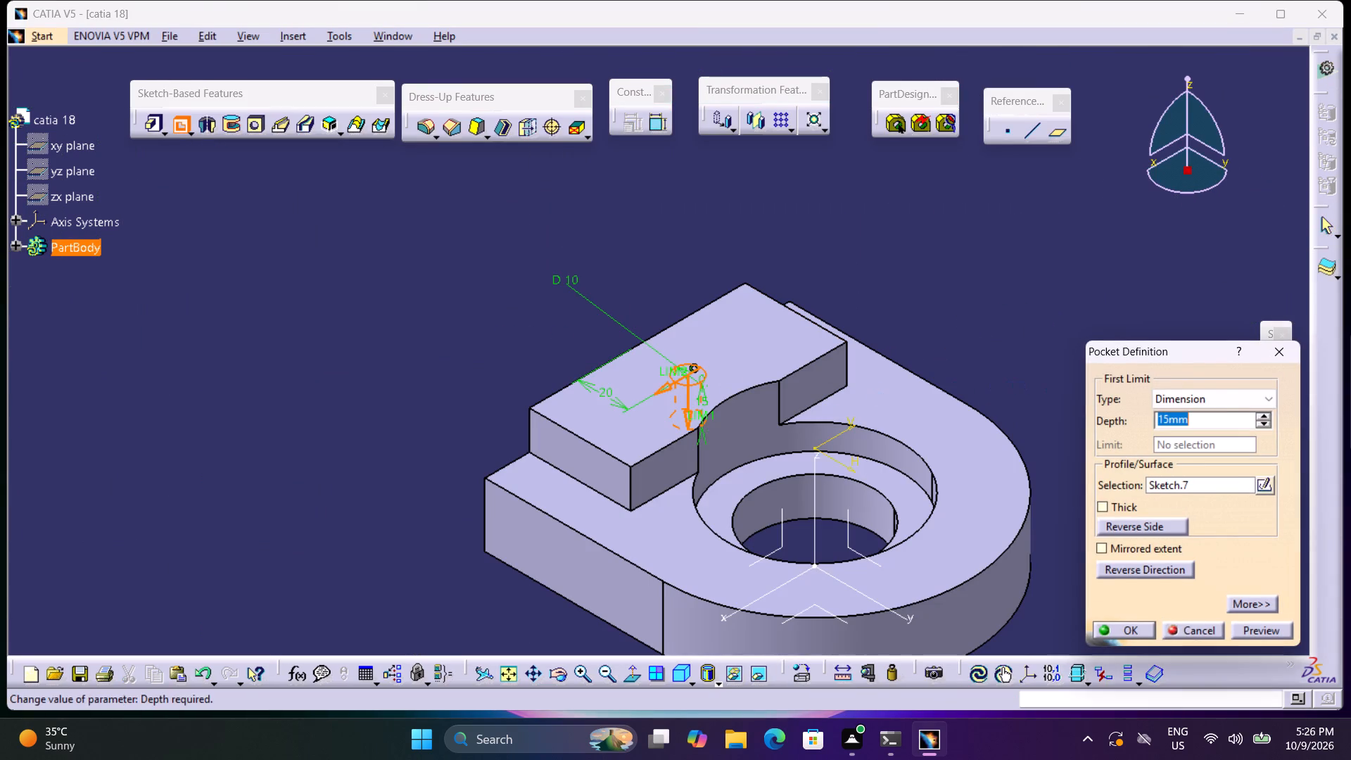
left_click(1222, 395)
left_click(1207, 431)
left_click(1143, 639)
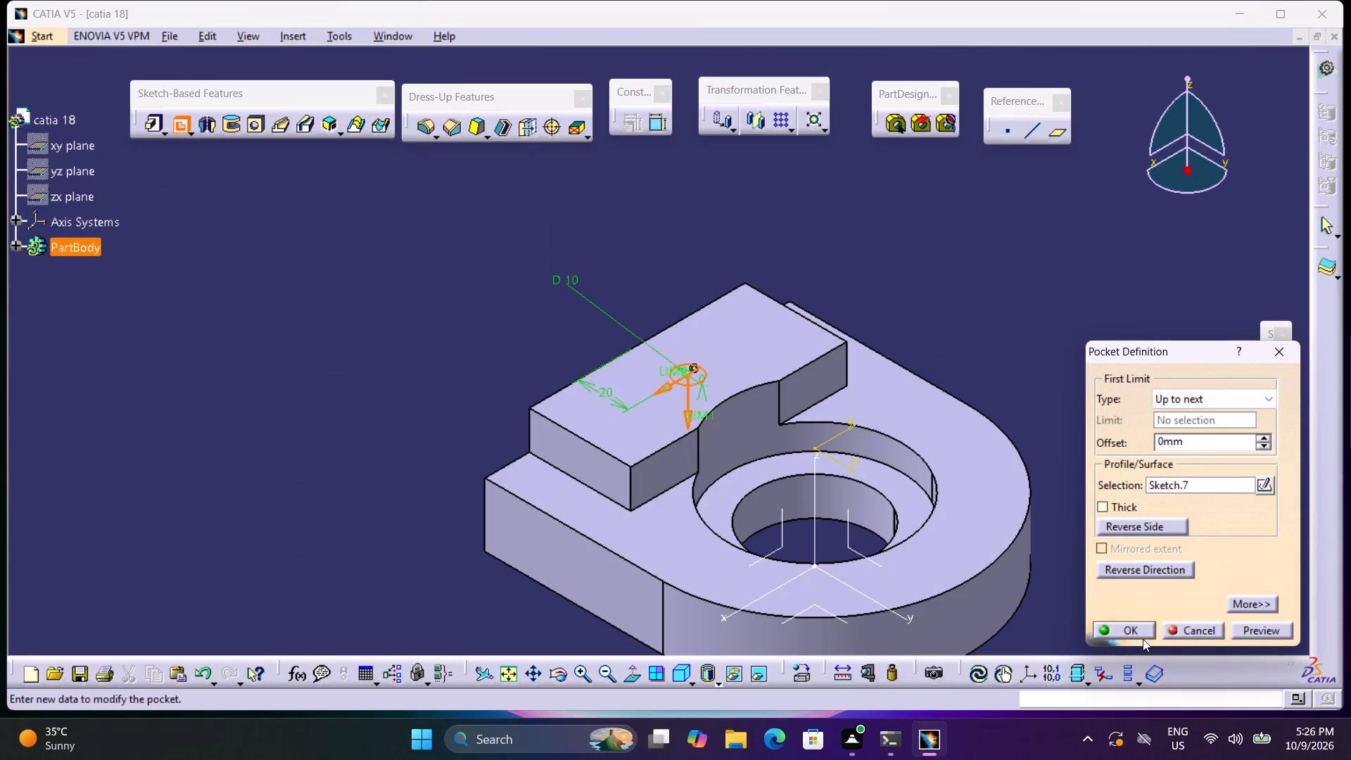
left_click(1131, 632)
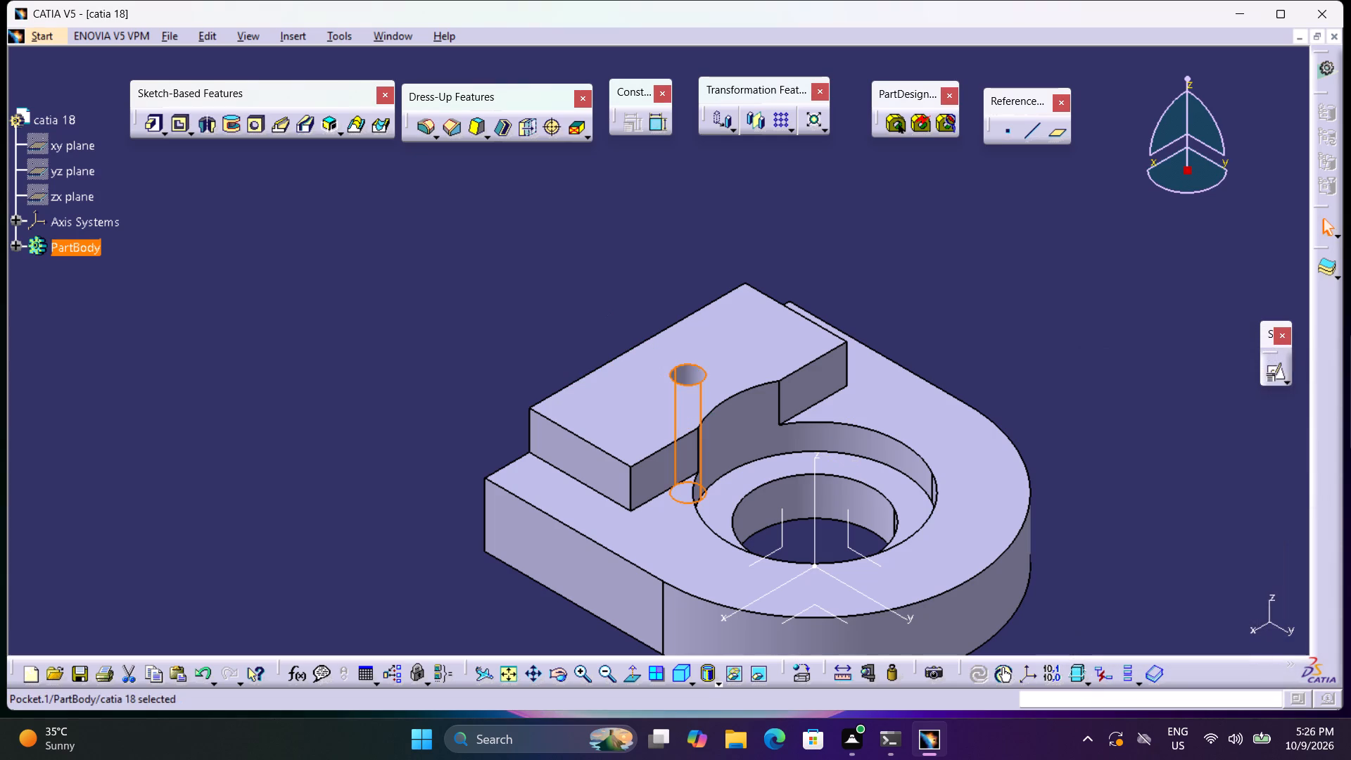
left_click(1071, 413)
Start a positioned sketch on the D-shaped pad's top face with the axes swapped and V reversed.
middle_click_drag(1103, 455, 1064, 426)
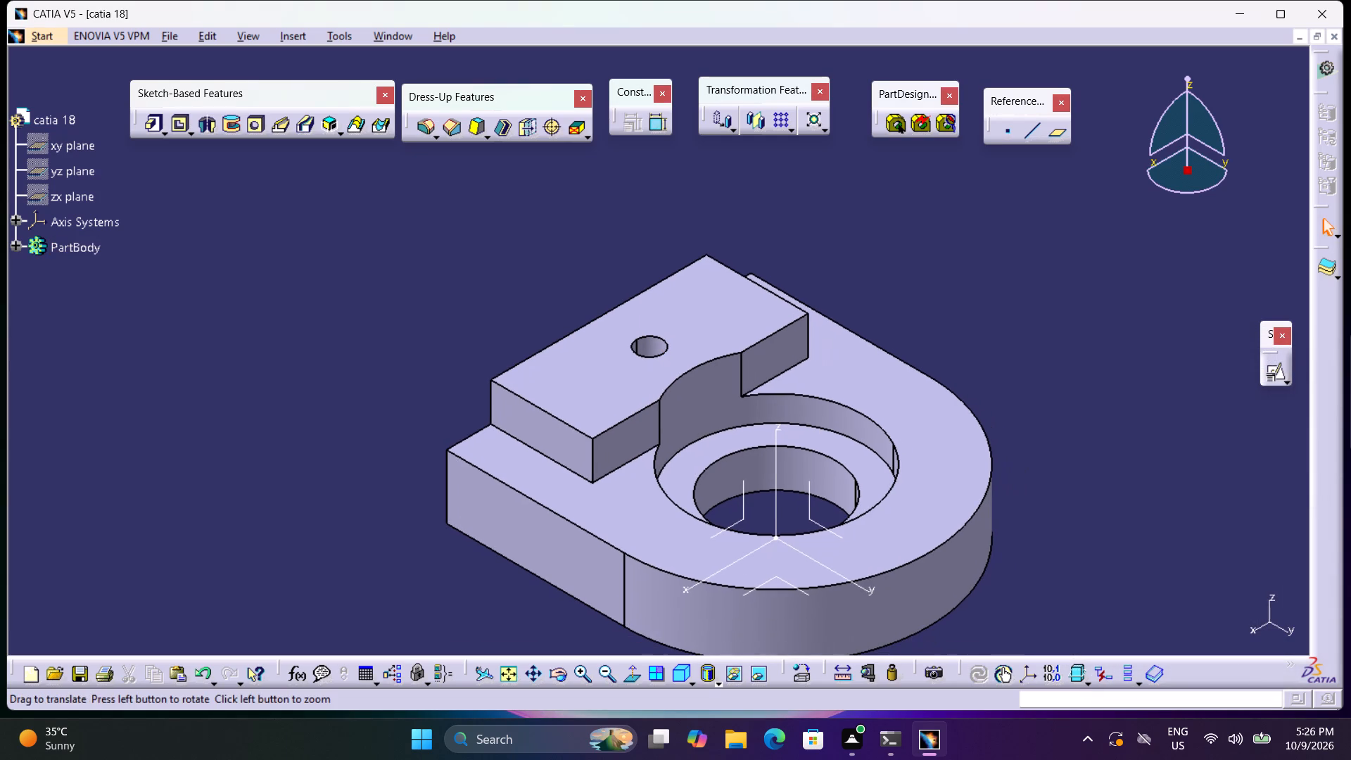
left_click(970, 462)
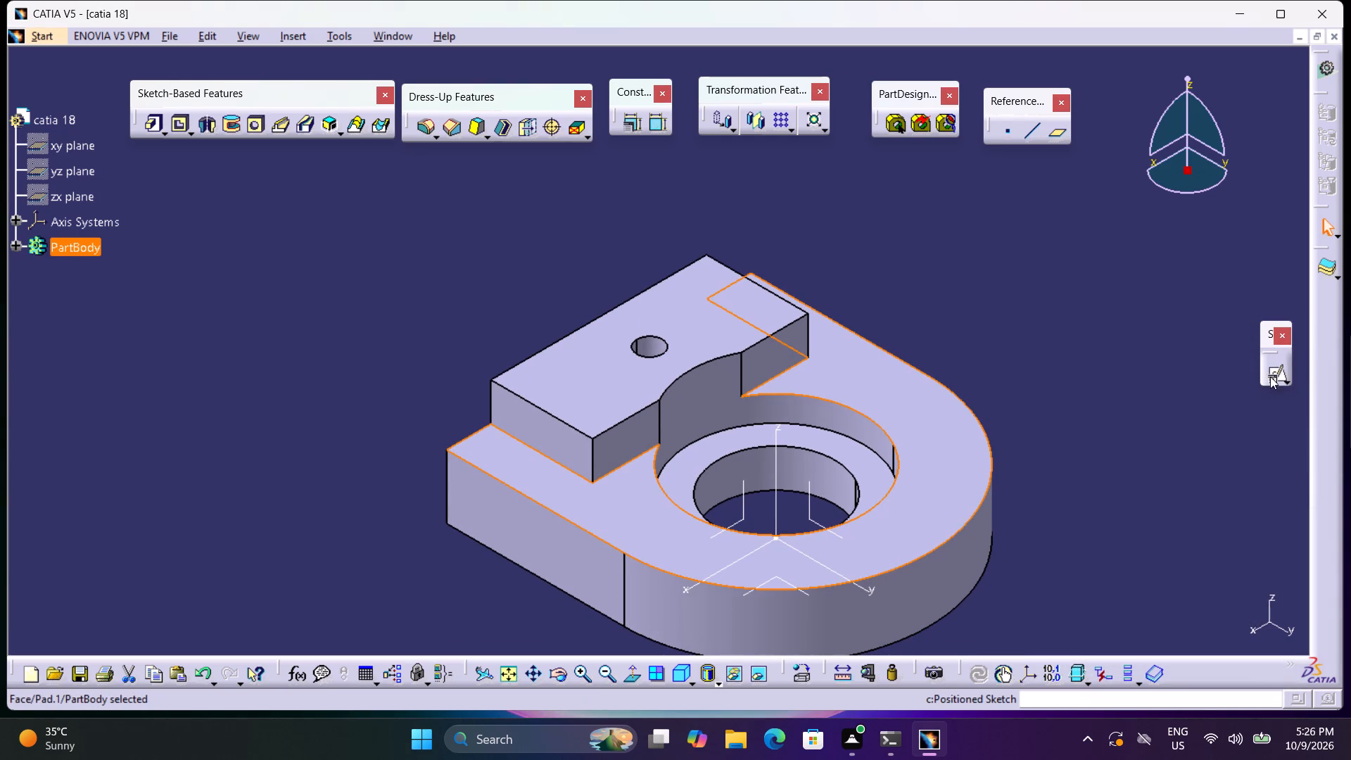
left_click(1272, 375)
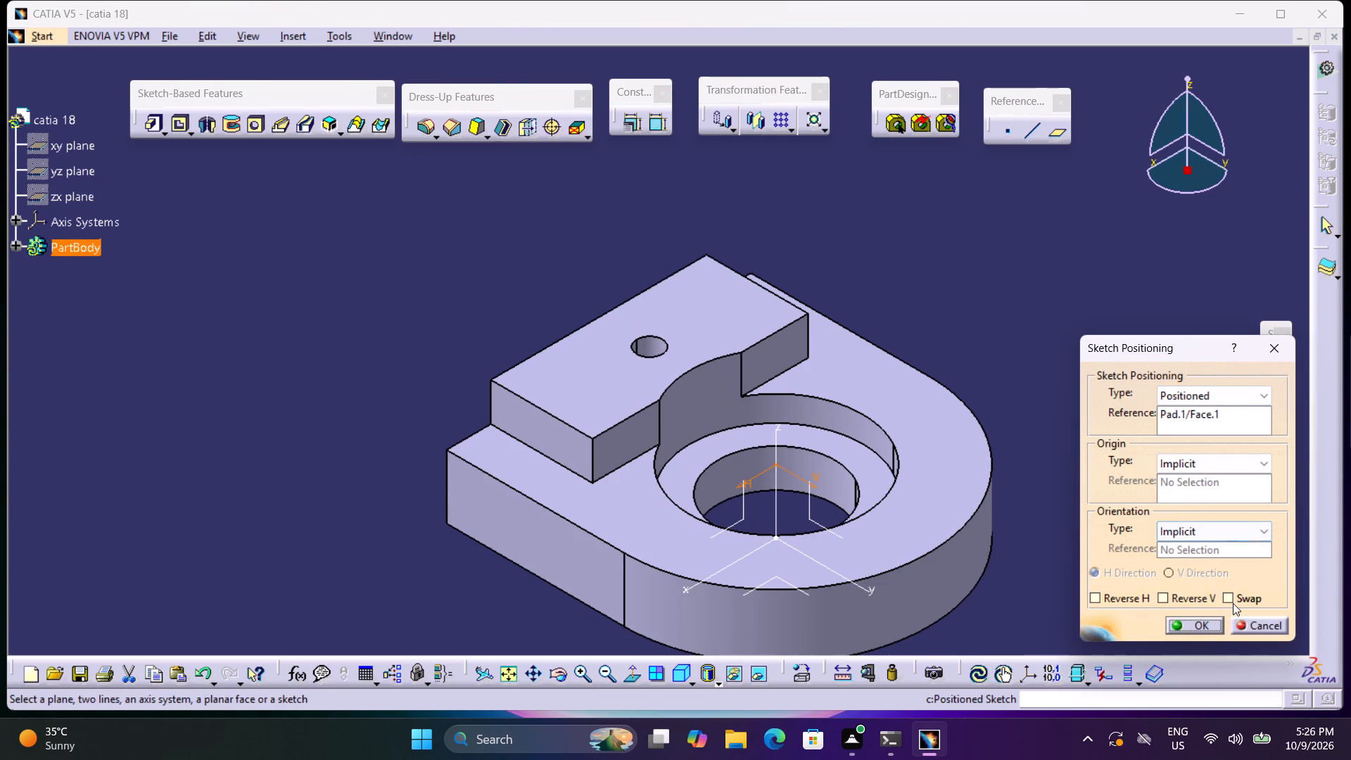
left_click(1229, 602)
left_click(1195, 598)
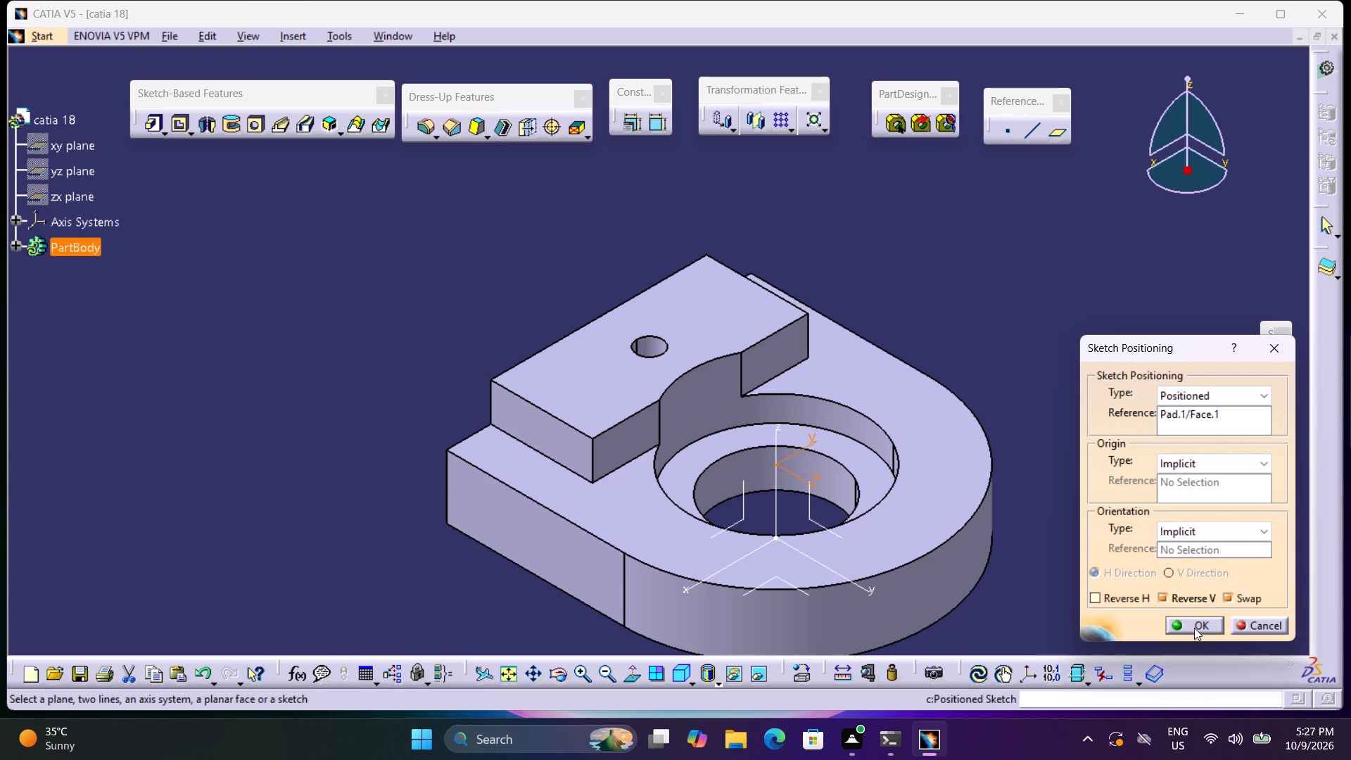
left_click(1194, 631)
Sketch a construction circle about 46.9 mm in radius, centred on the sketch origin.
middle_click_drag(1091, 469, 1090, 469)
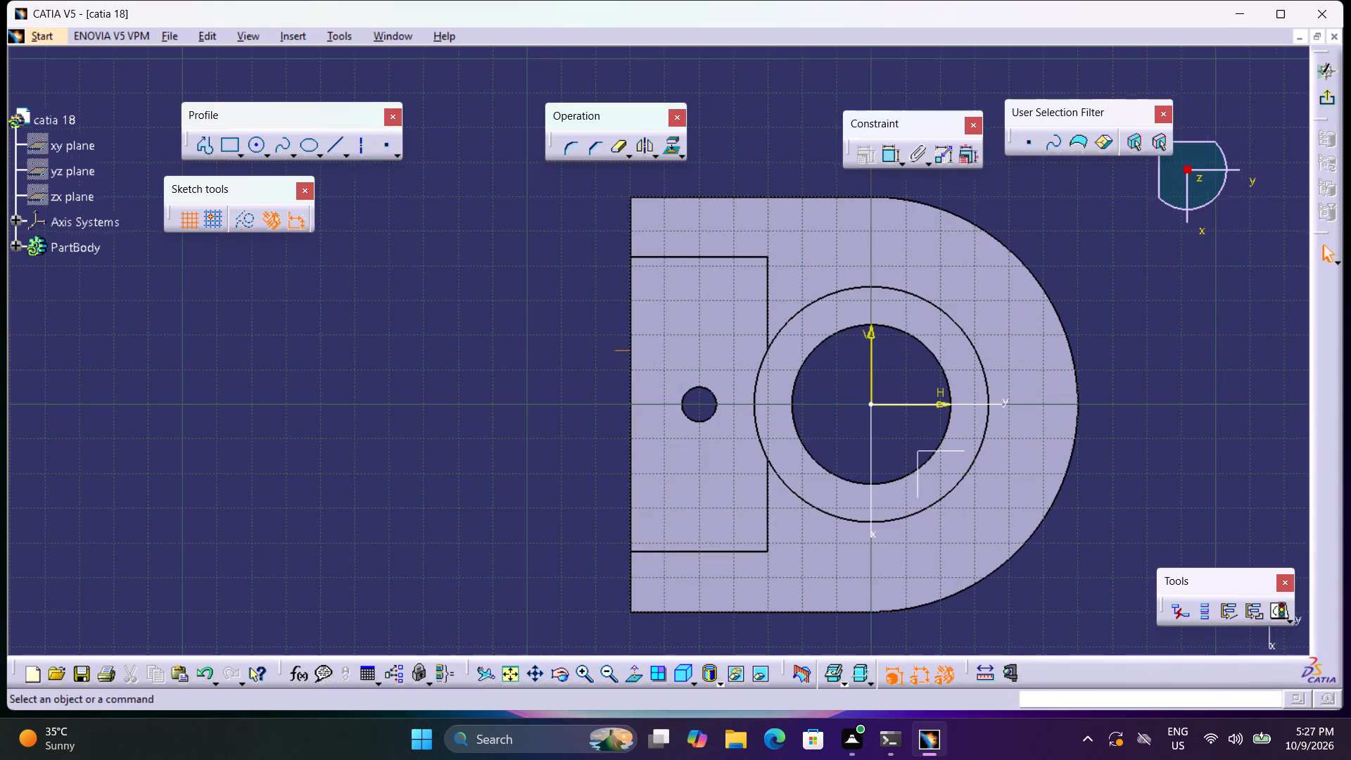
middle_click_drag(1090, 469, 1012, 480)
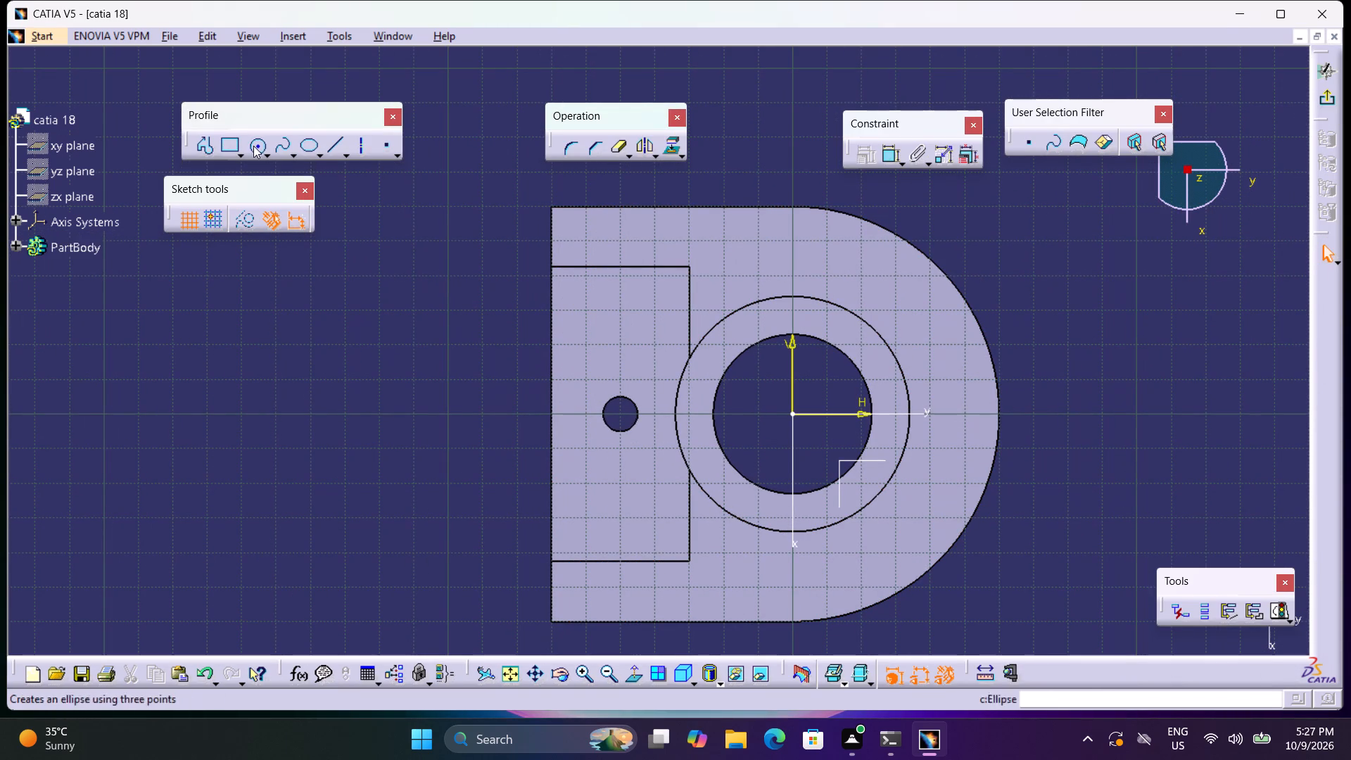
left_click(254, 144)
left_click(250, 223)
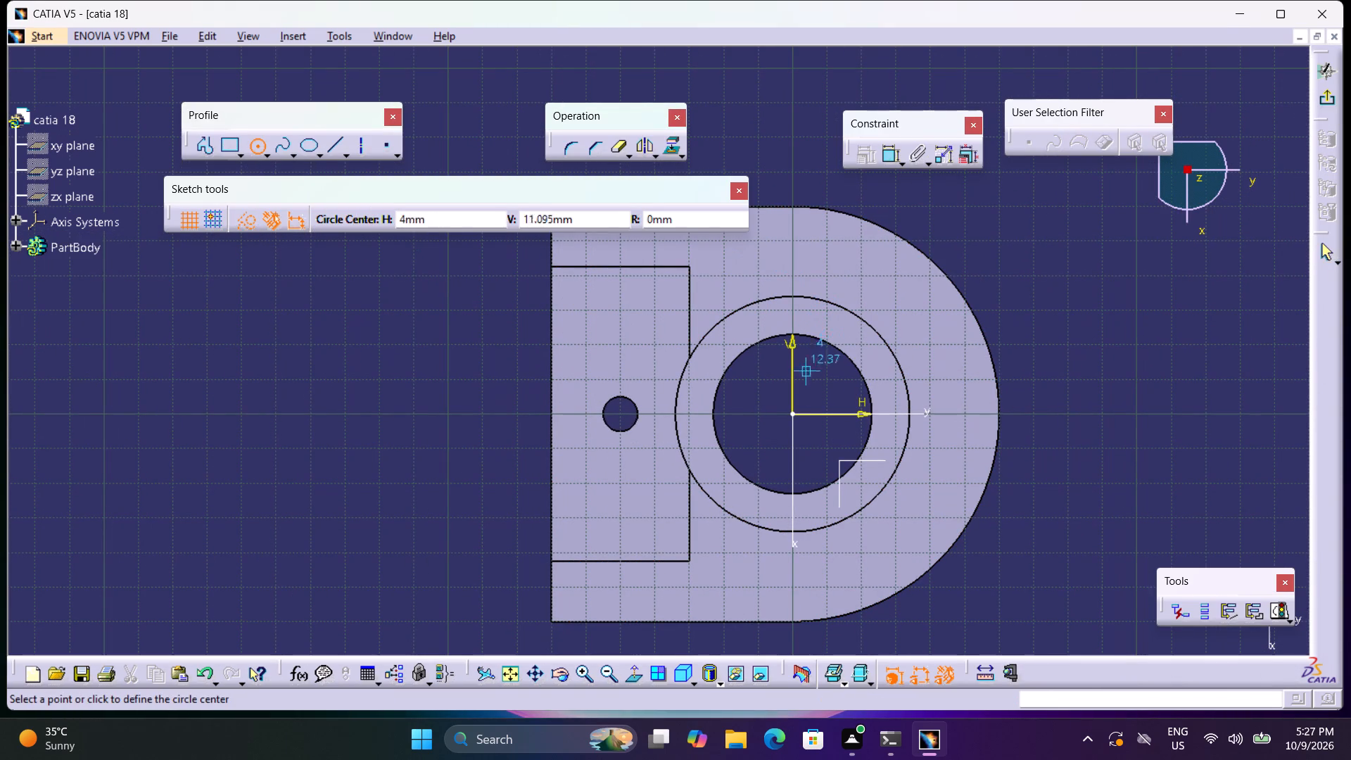
left_click(794, 412)
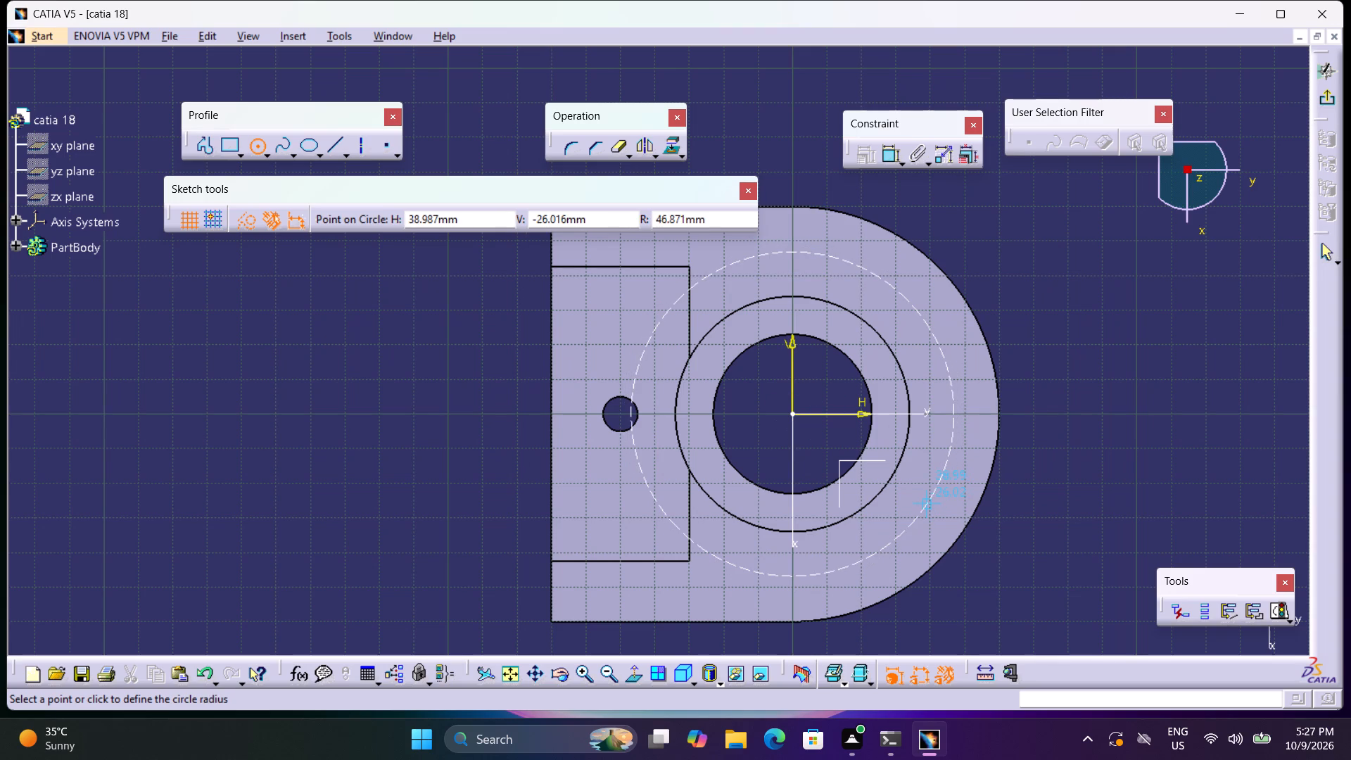
left_click(929, 505)
Dimension the construction circle, change the dimension type to Radius and set it to 50 mm.
left_click(889, 153)
left_click(1056, 291)
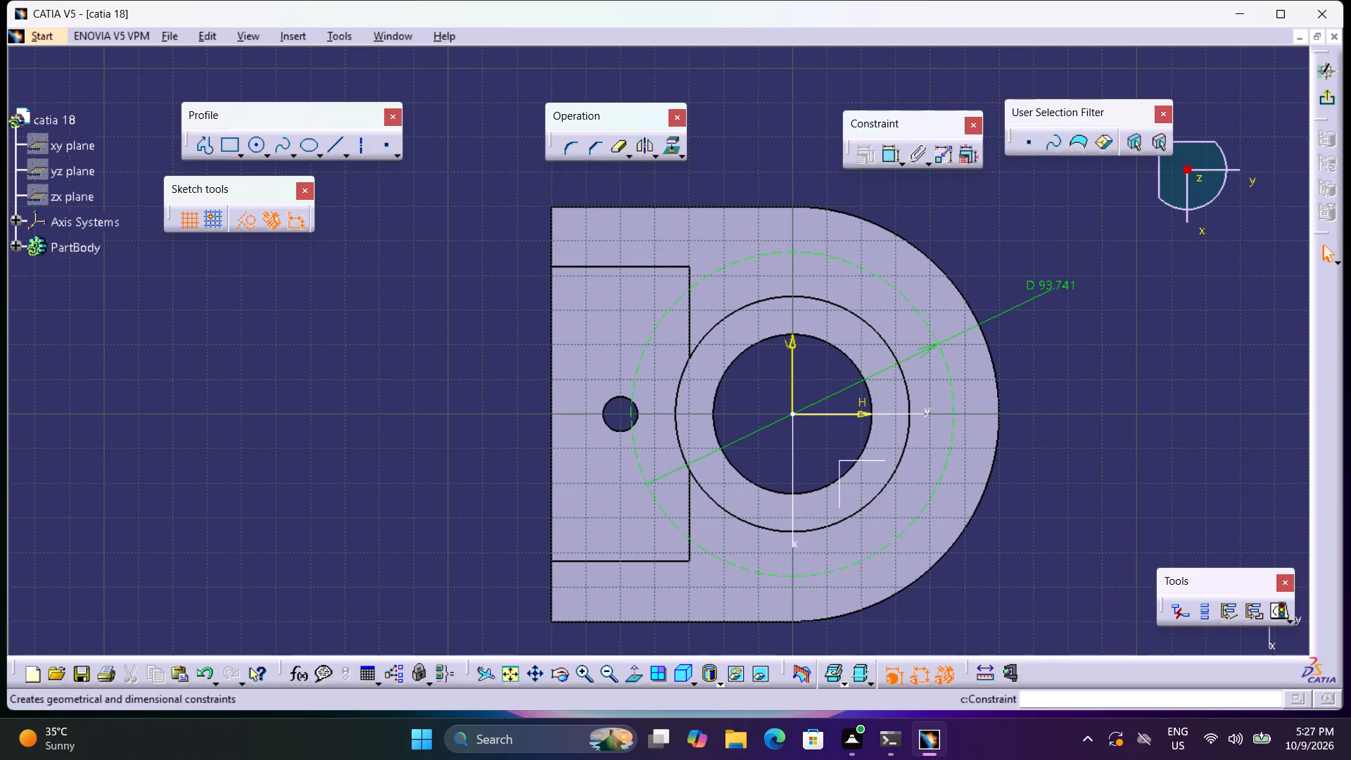
double_click(1057, 285)
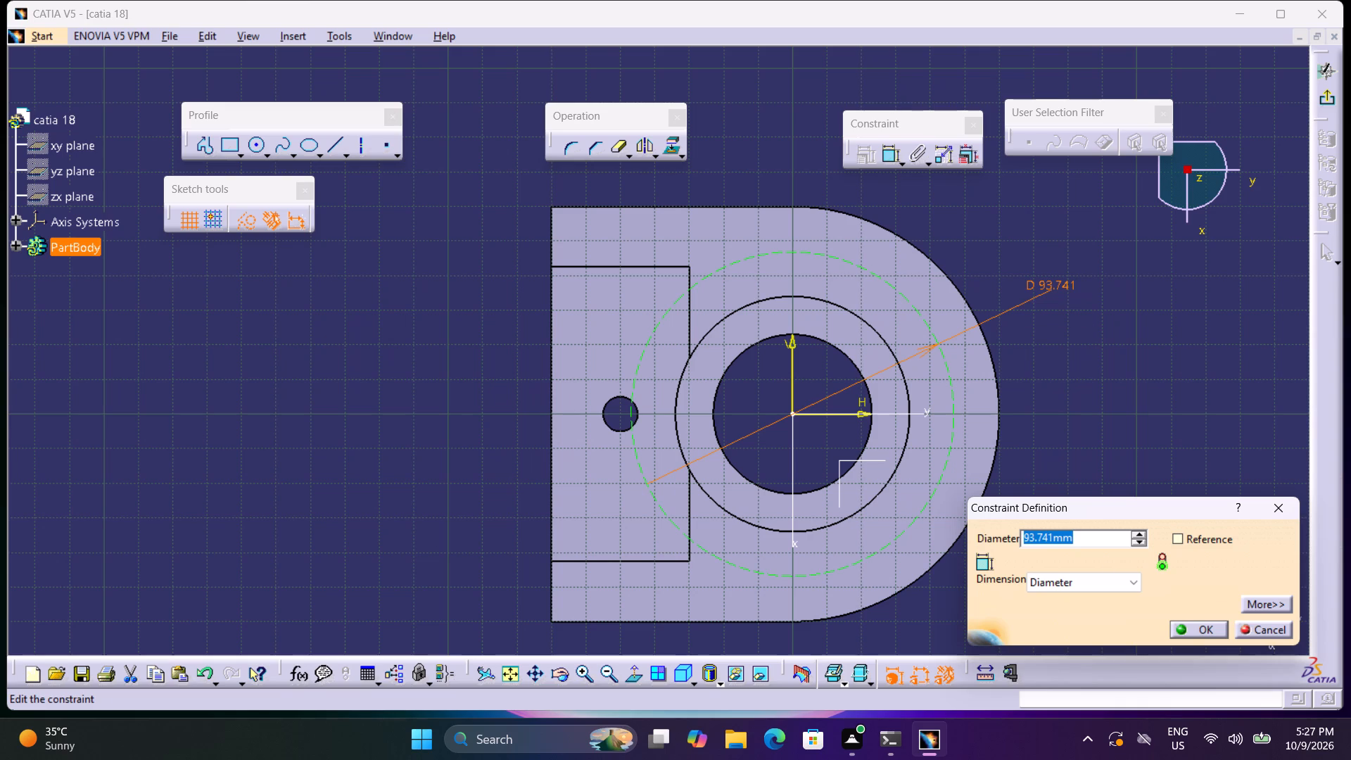
left_click(1095, 583)
left_click(1094, 596)
left_click_drag(1080, 533, 1060, 541)
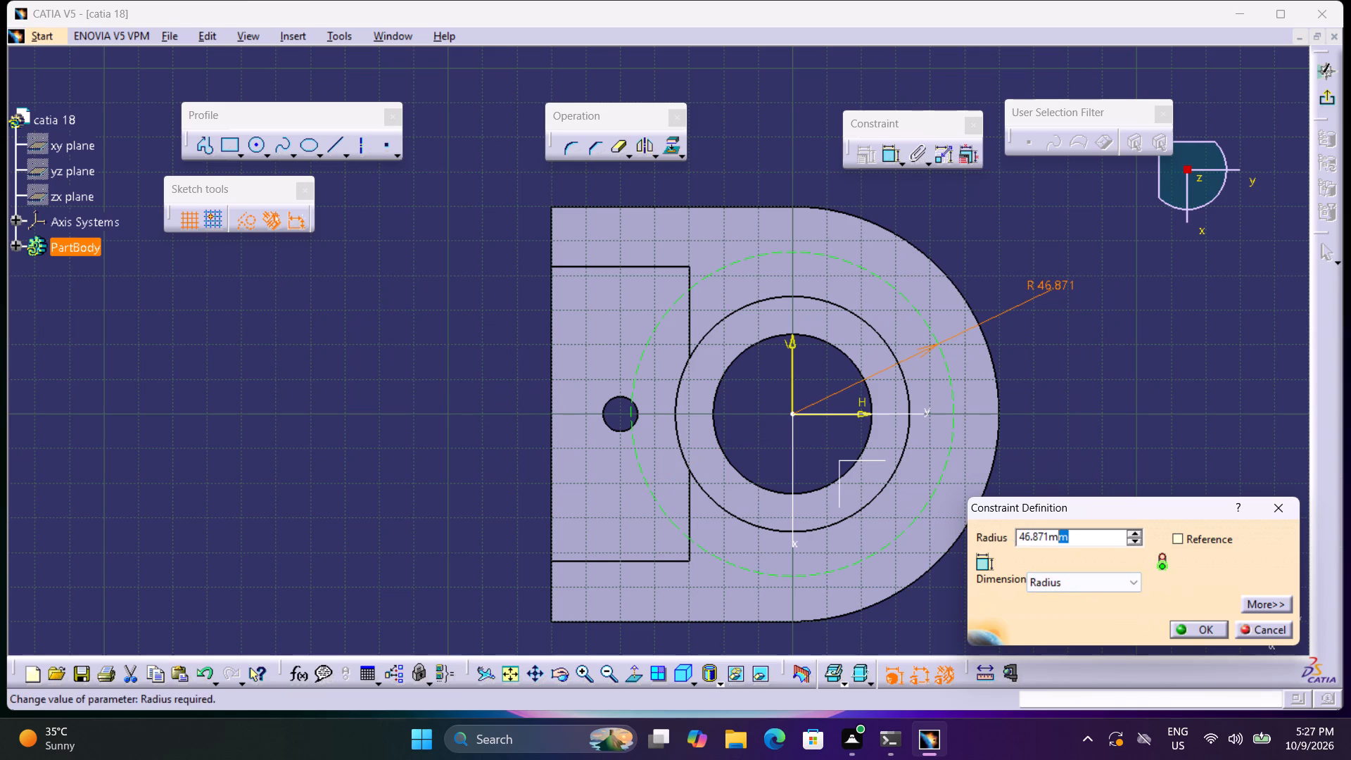
left_click_drag(1060, 541, 987, 541)
type("50")
key("Return")
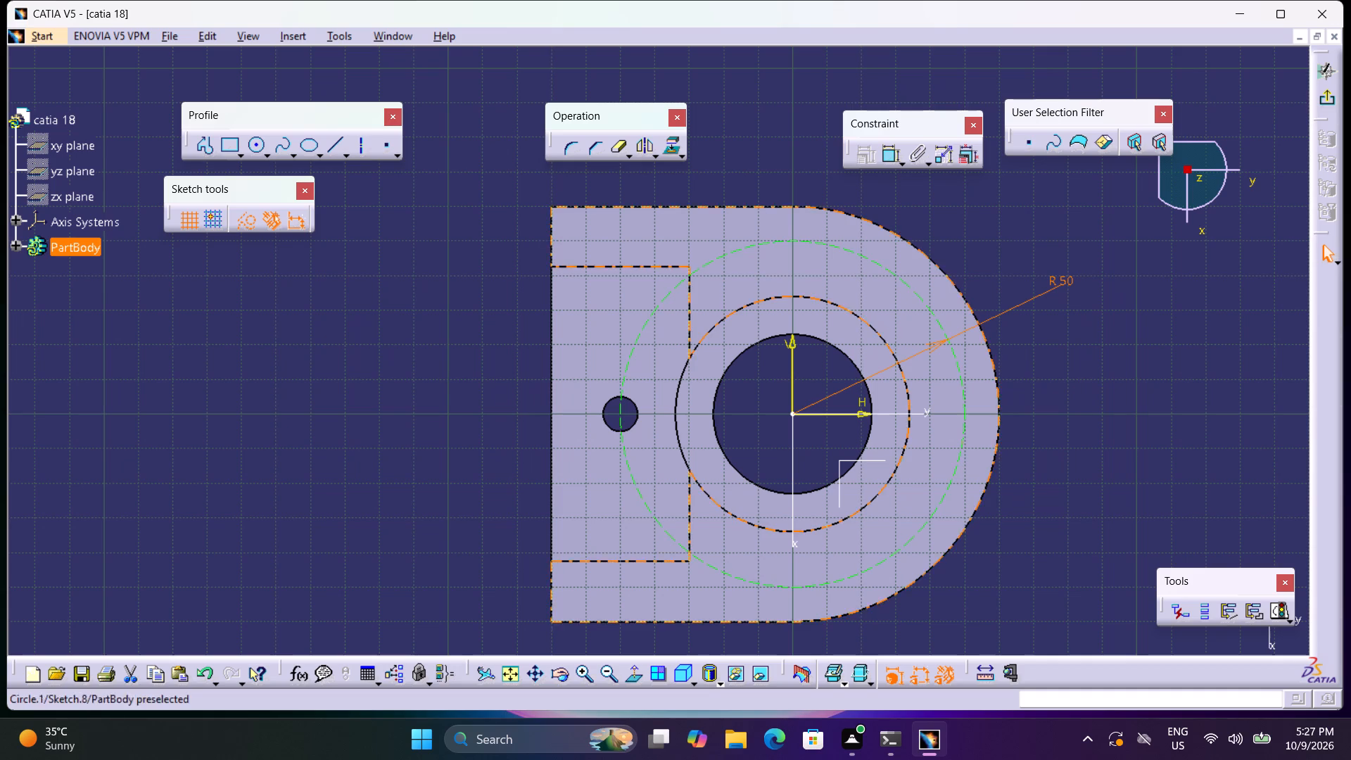
Turn off construction mode, abandoning the circle started where the 50 mm radius construction circle meets the V axis.
double_click(258, 145)
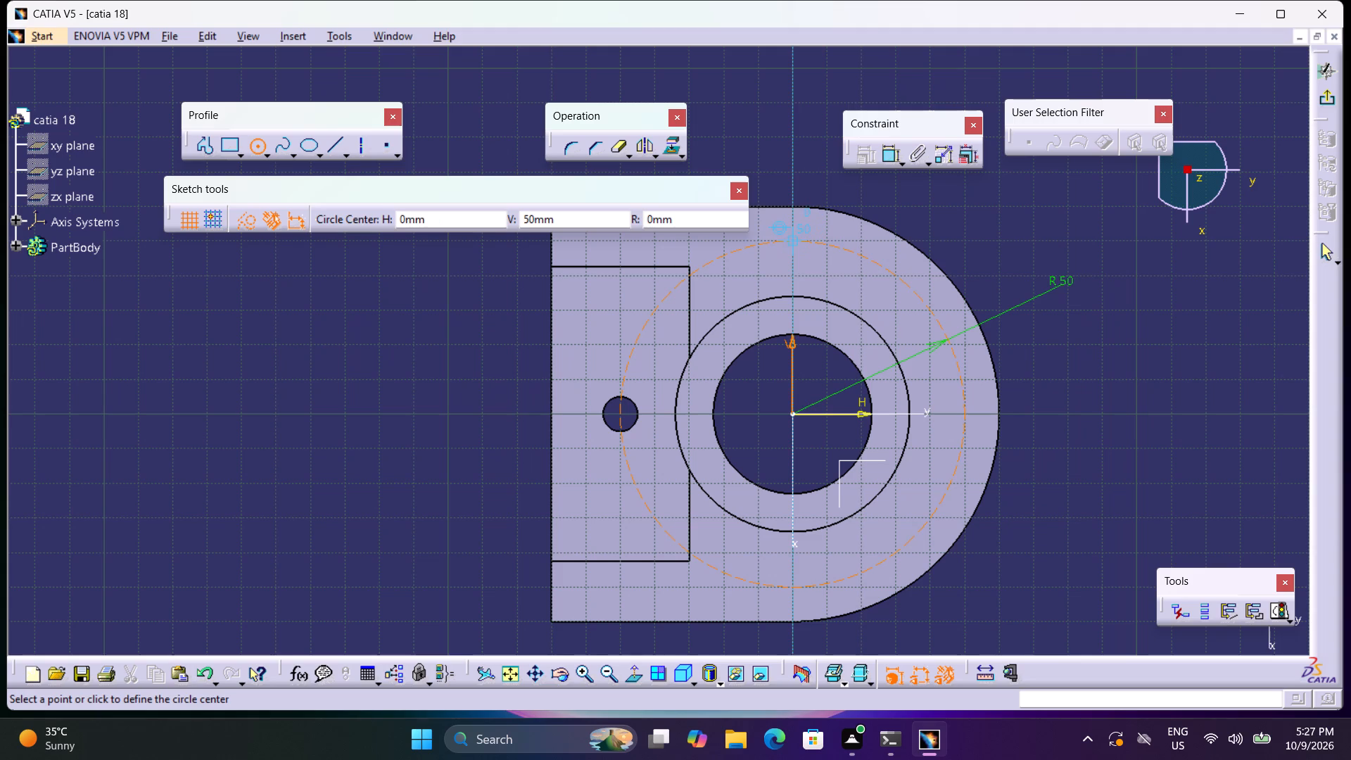
left_click(792, 242)
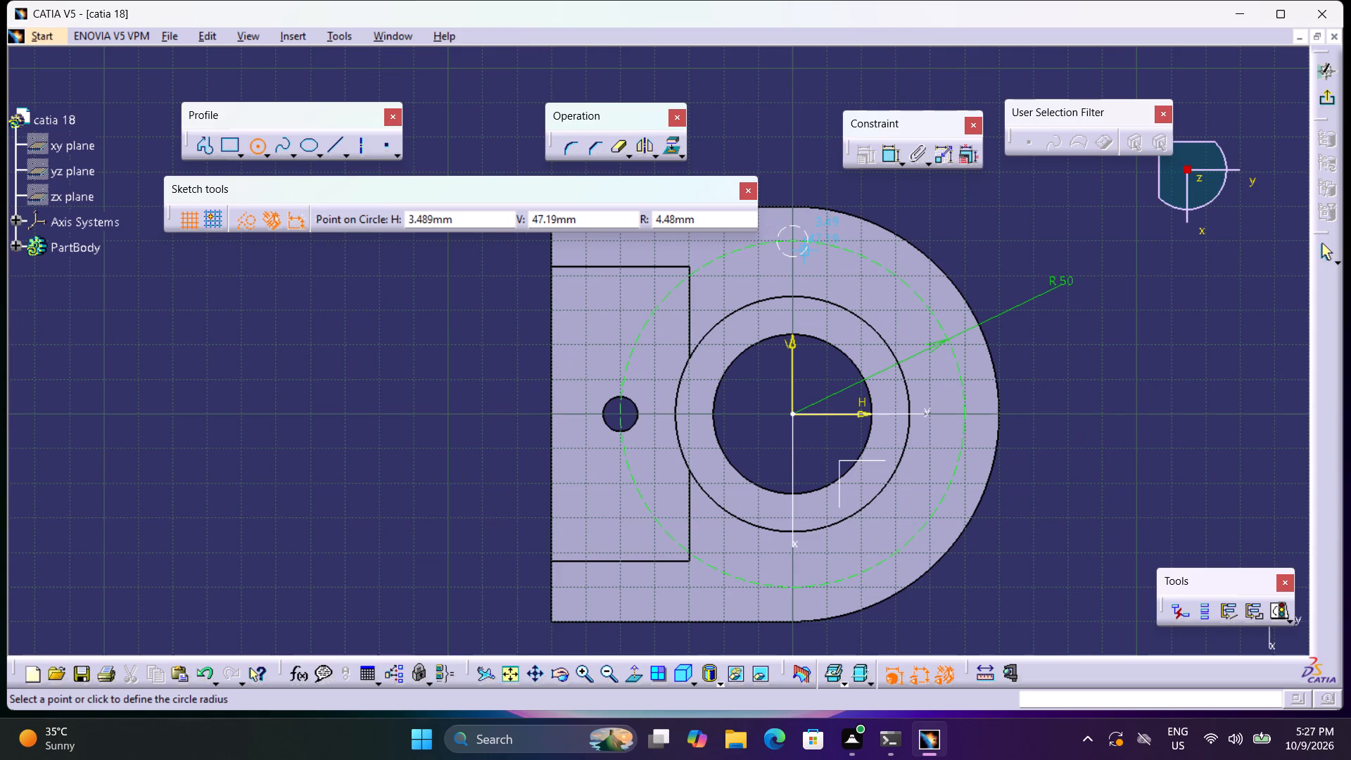
left_click(245, 222)
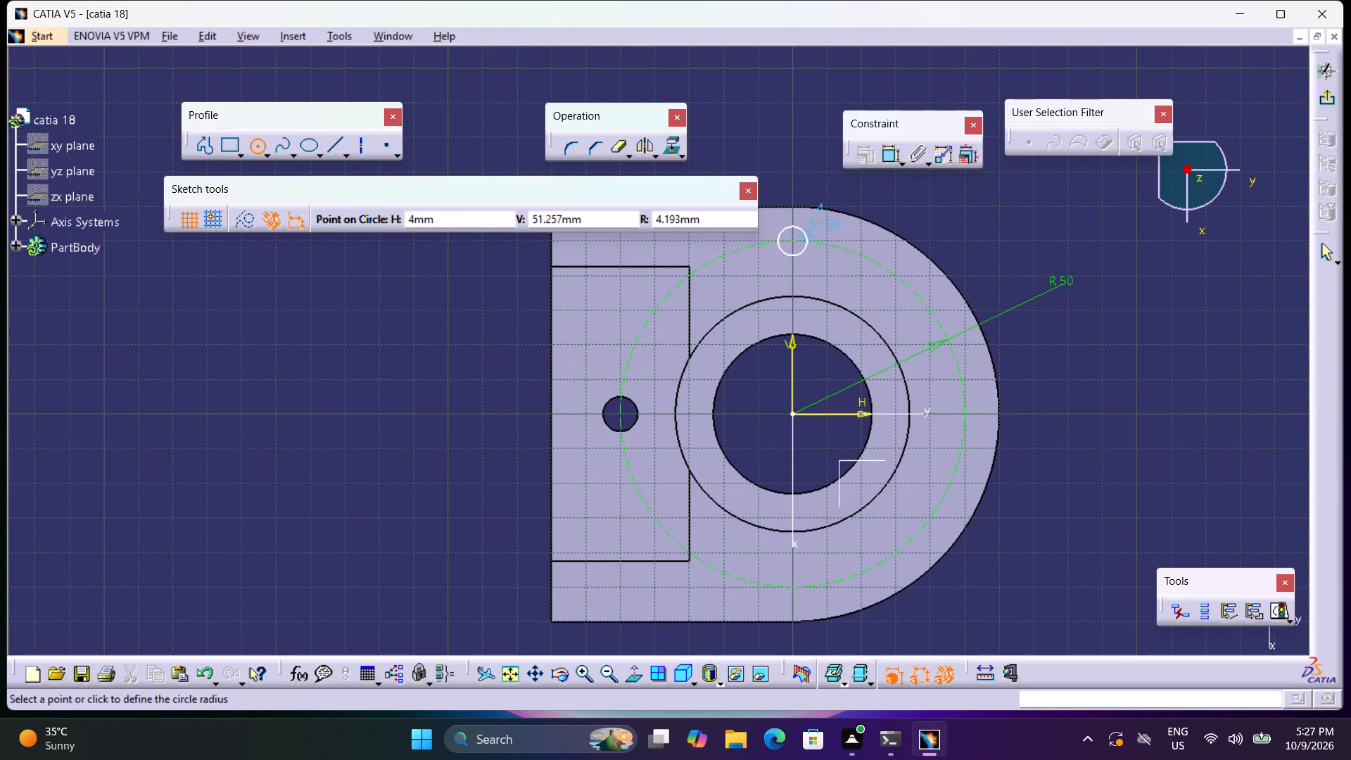
left_click(257, 148)
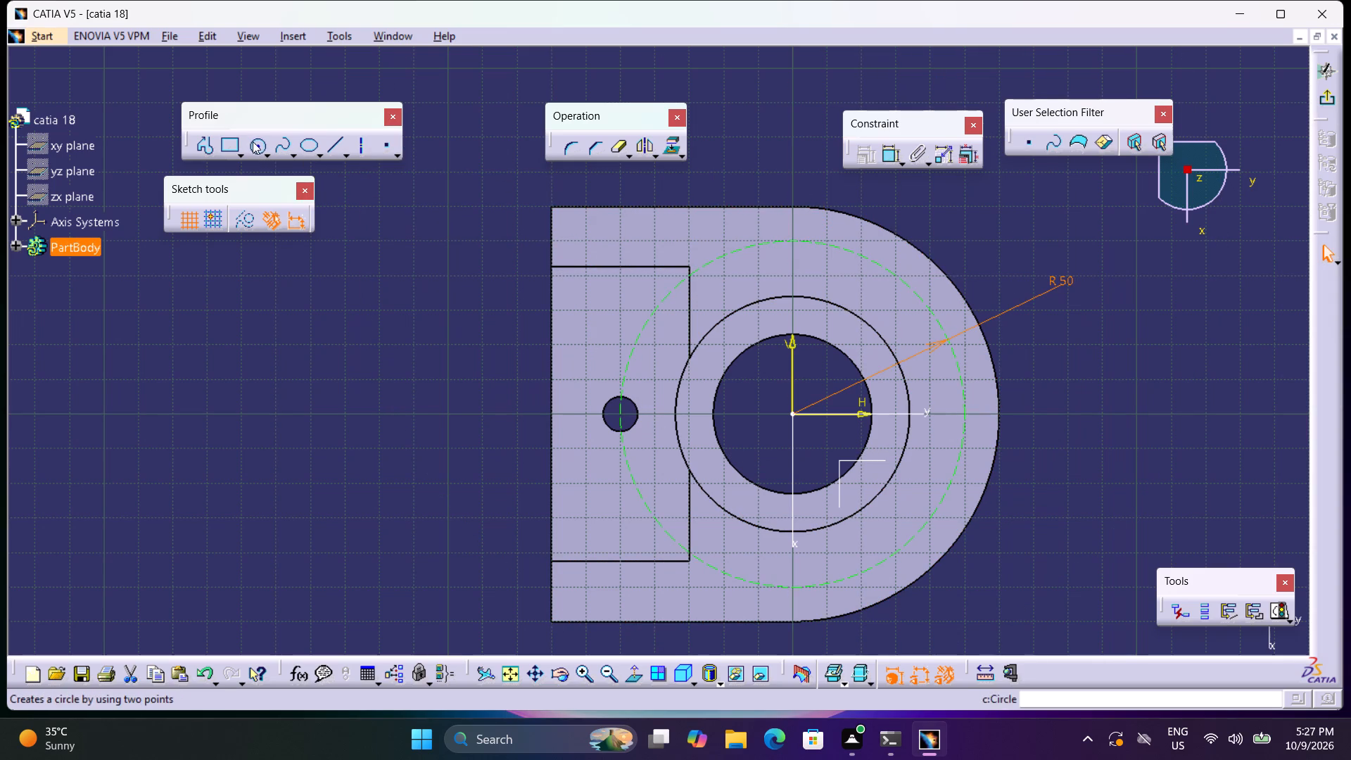
Sketch a vertical line through the origin along the V axis, extending past the pad's two straight-side edges.
left_click(340, 144)
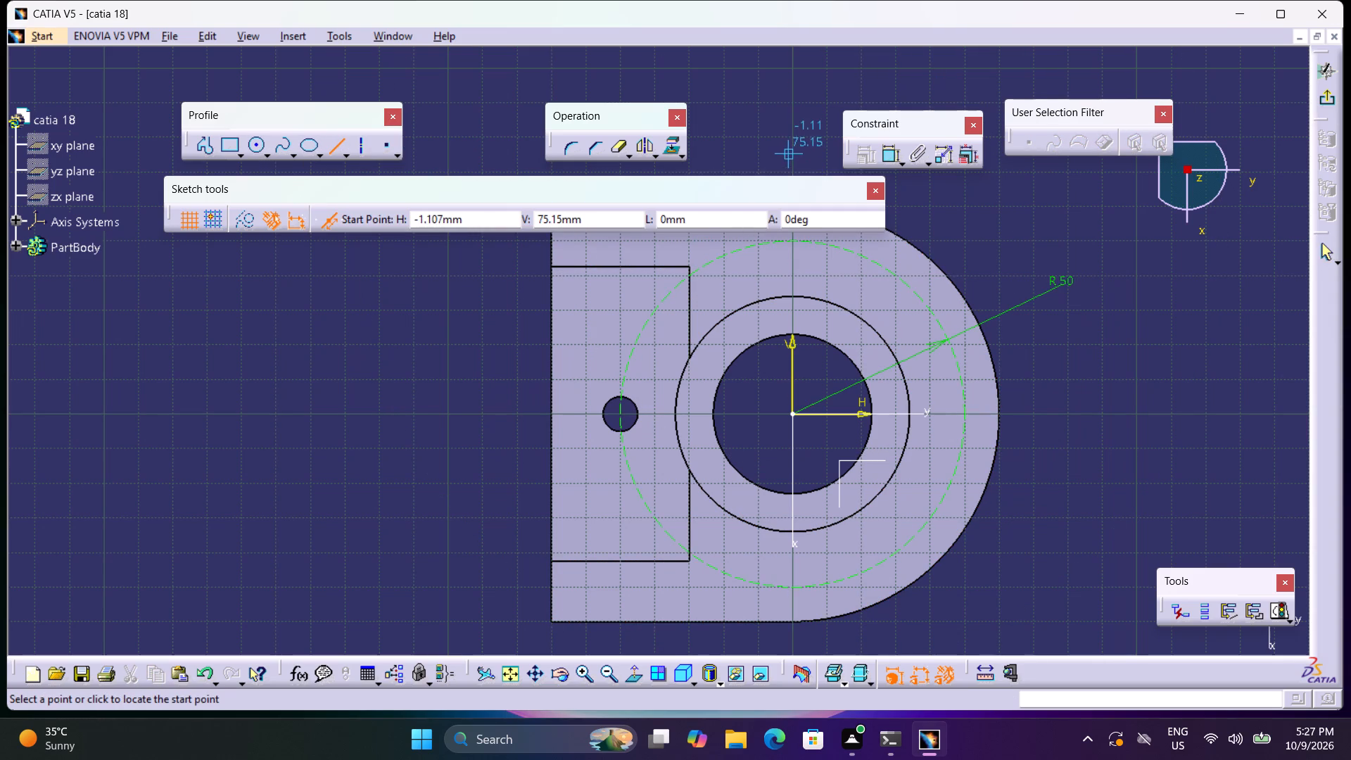
left_click(792, 160)
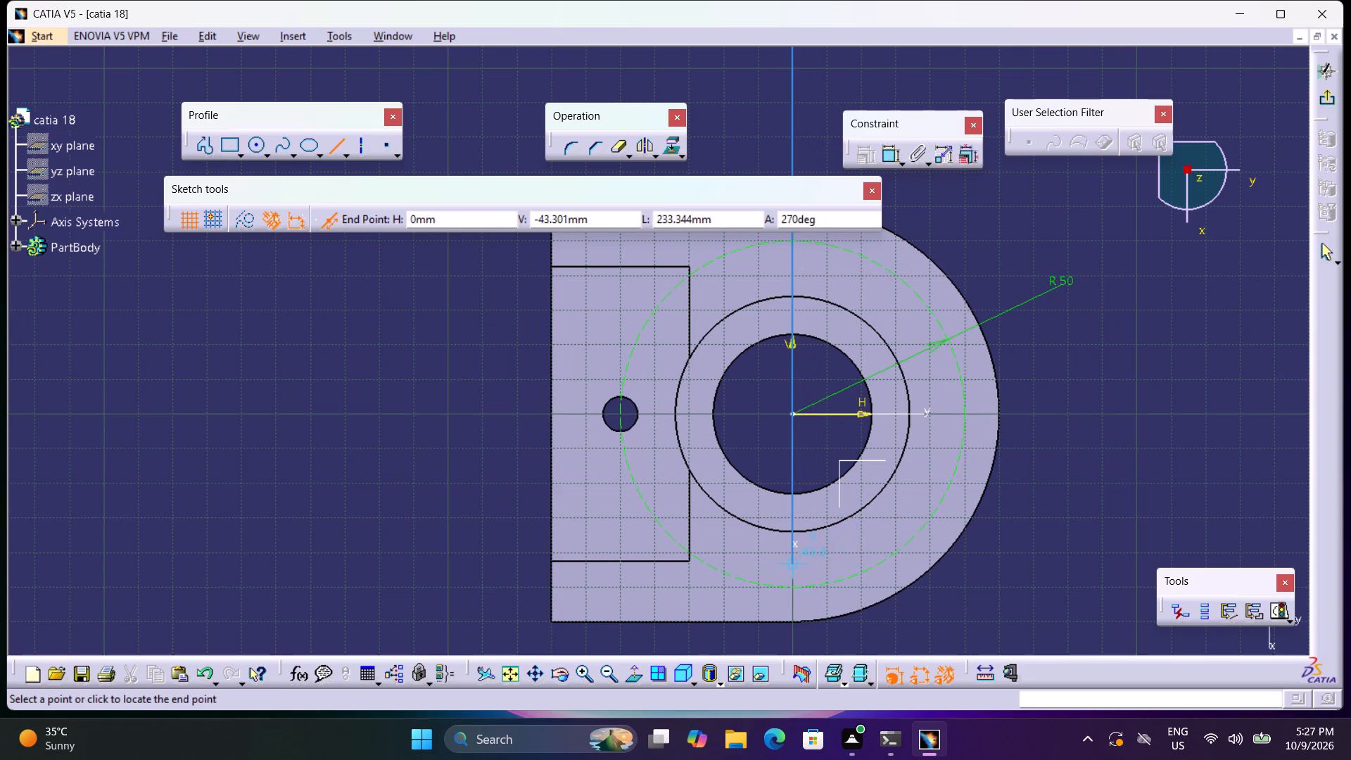
left_click(796, 630)
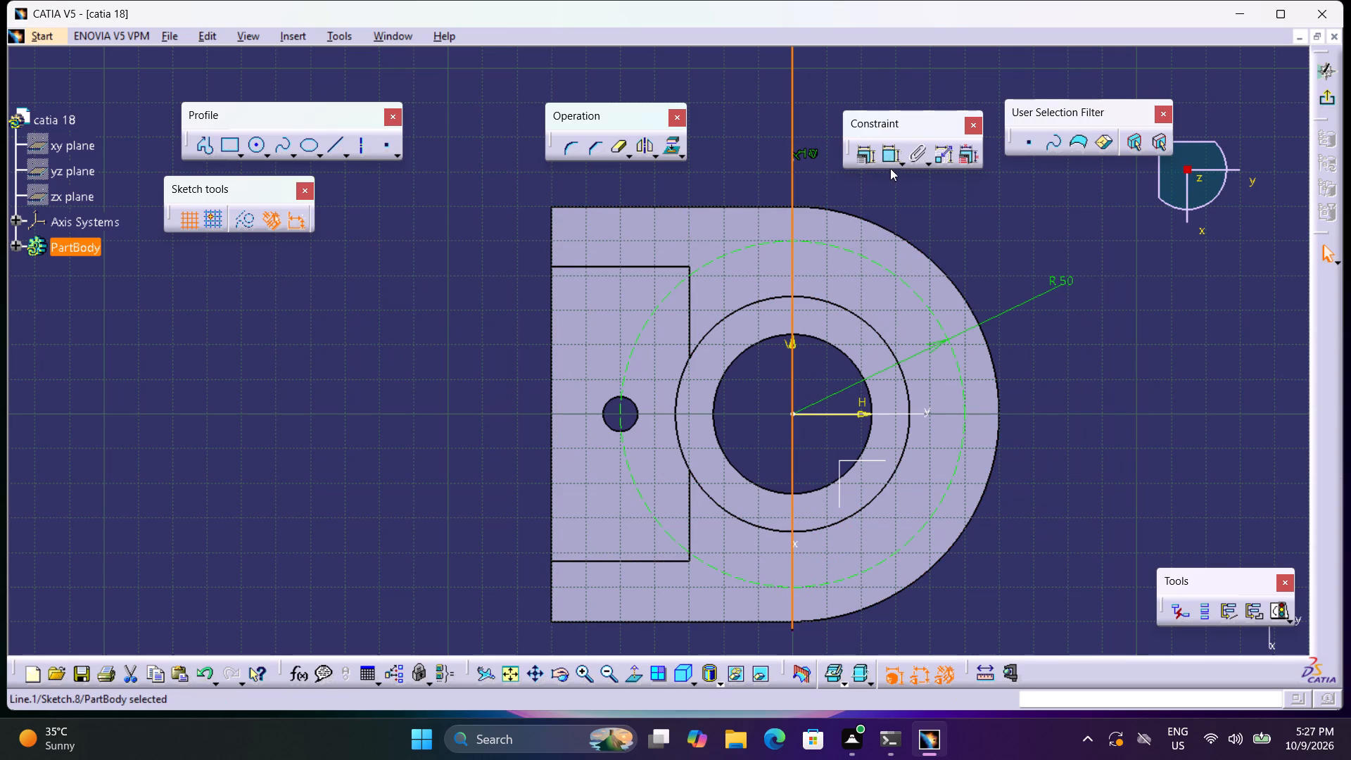
Quick-trim the half of the 50 mm radius construction circle on the block side of the vertical line.
double_click(618, 152)
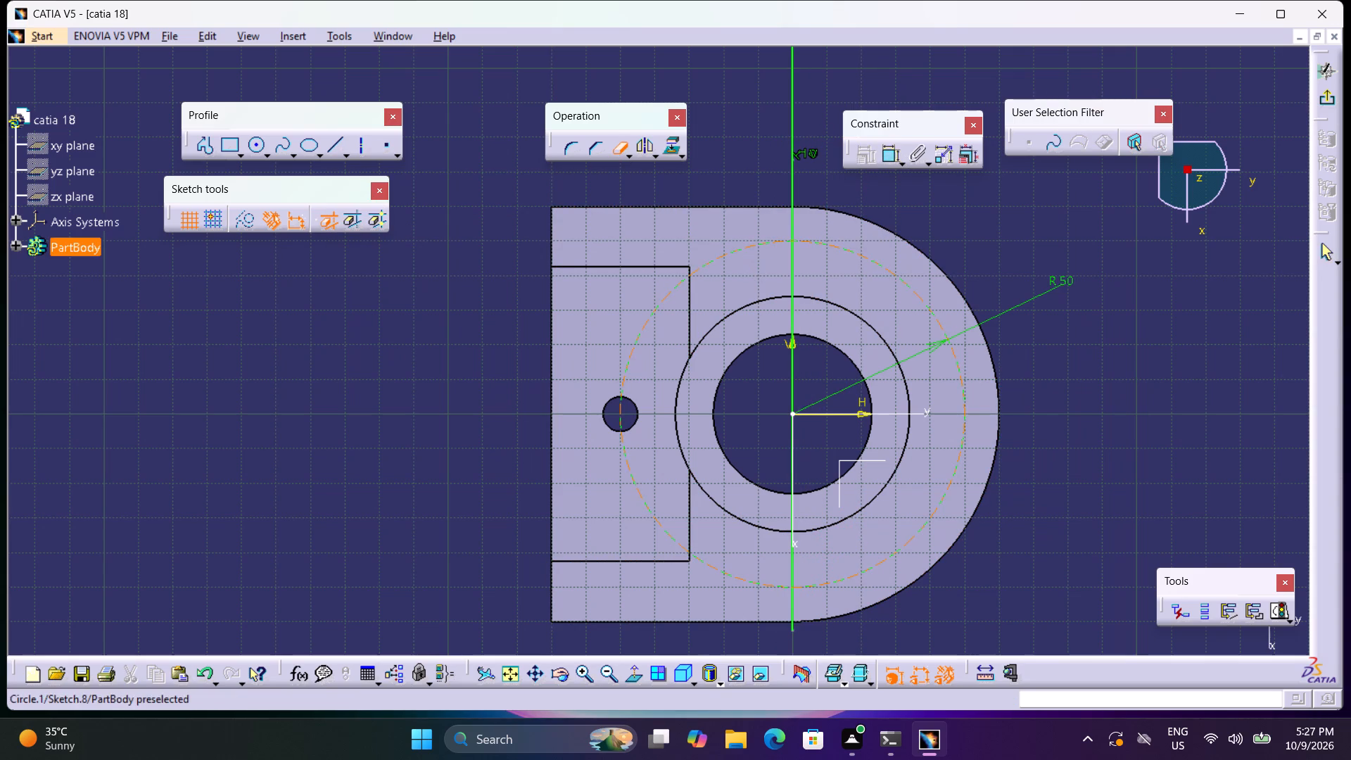
left_click(747, 247)
left_click(913, 202)
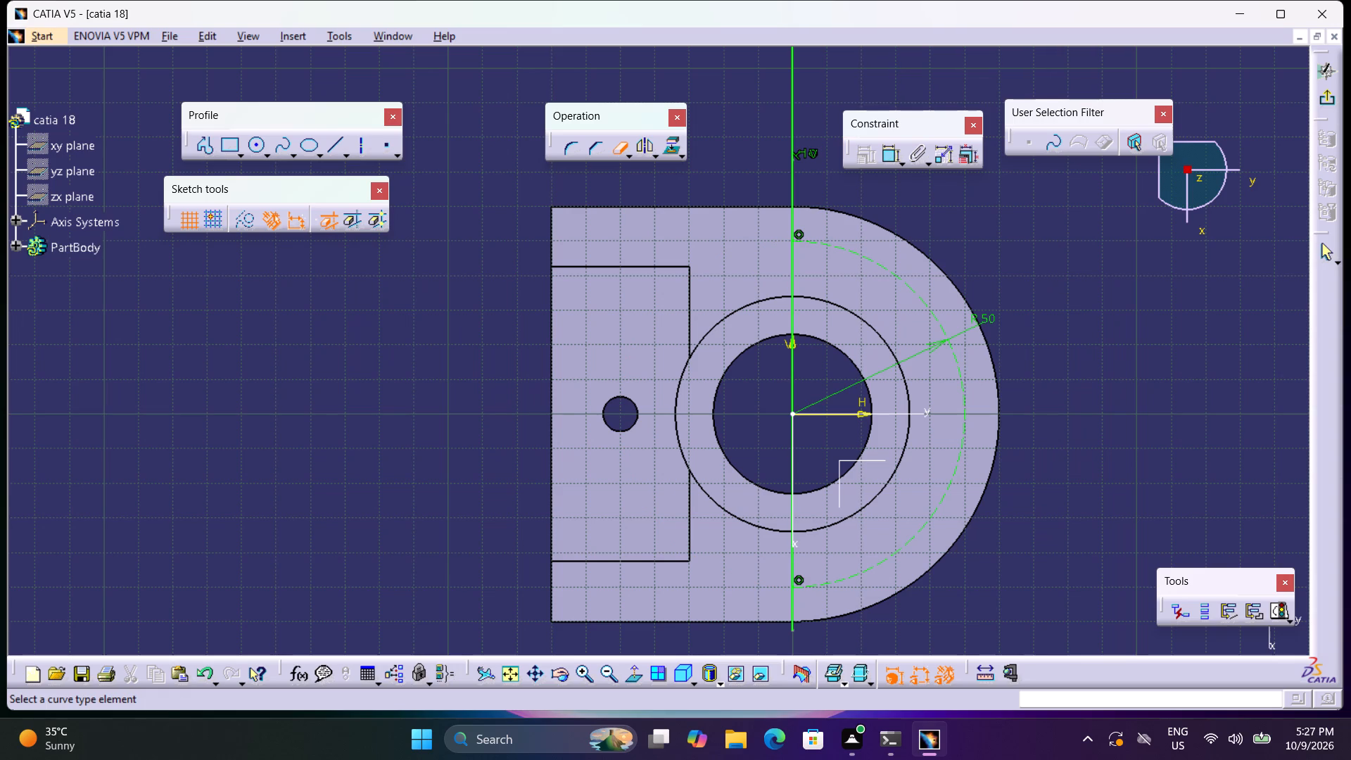
Delete the vertical trimming line, declining the Quick Trim change to its middle point constraint.
left_click(794, 168)
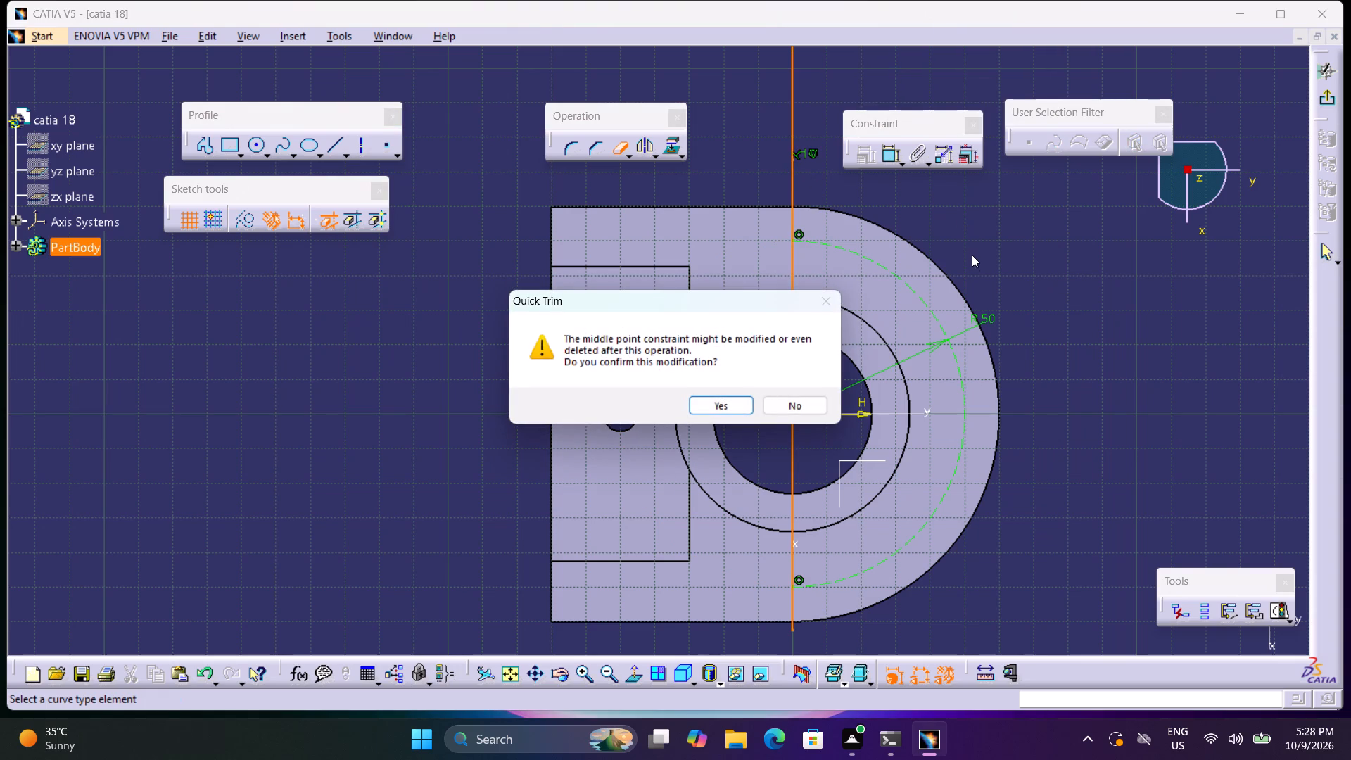
key("Delete")
left_click(823, 403)
key("Delete")
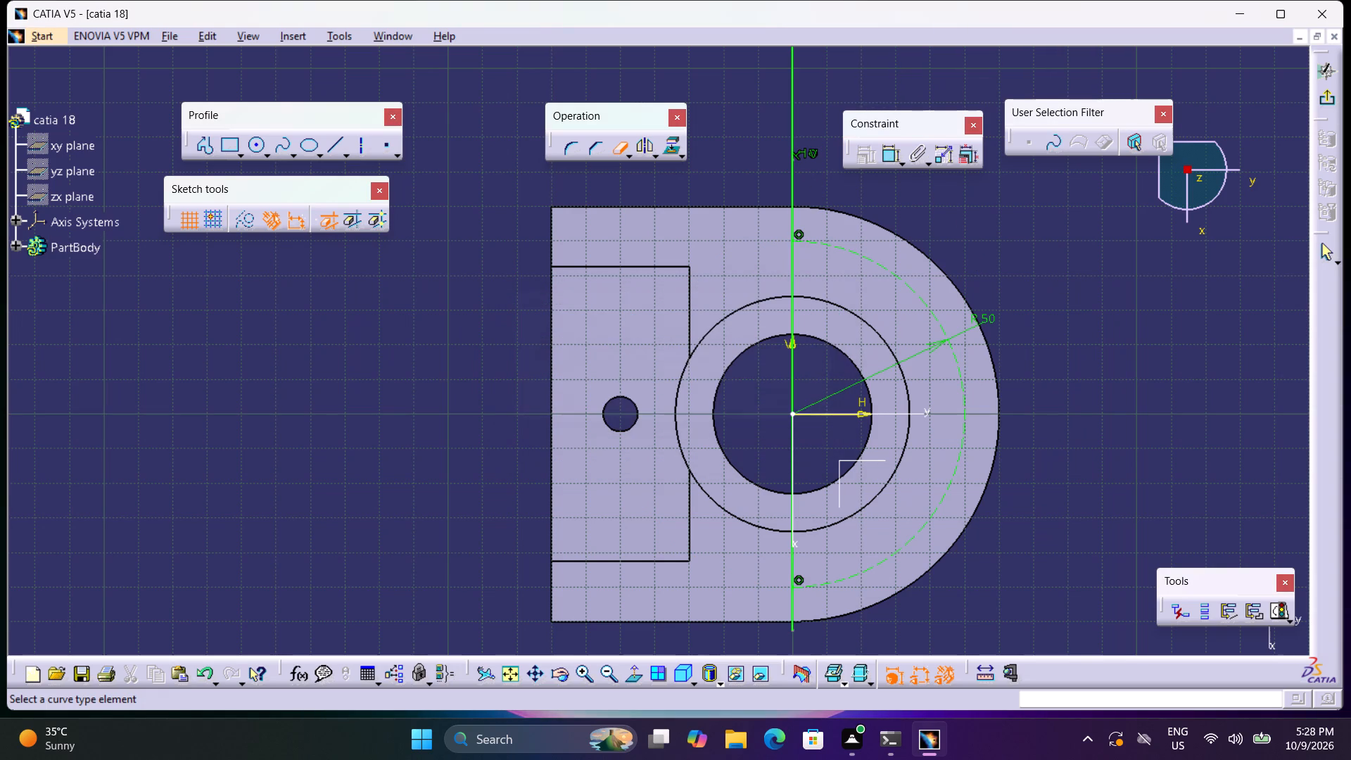
left_click(612, 152)
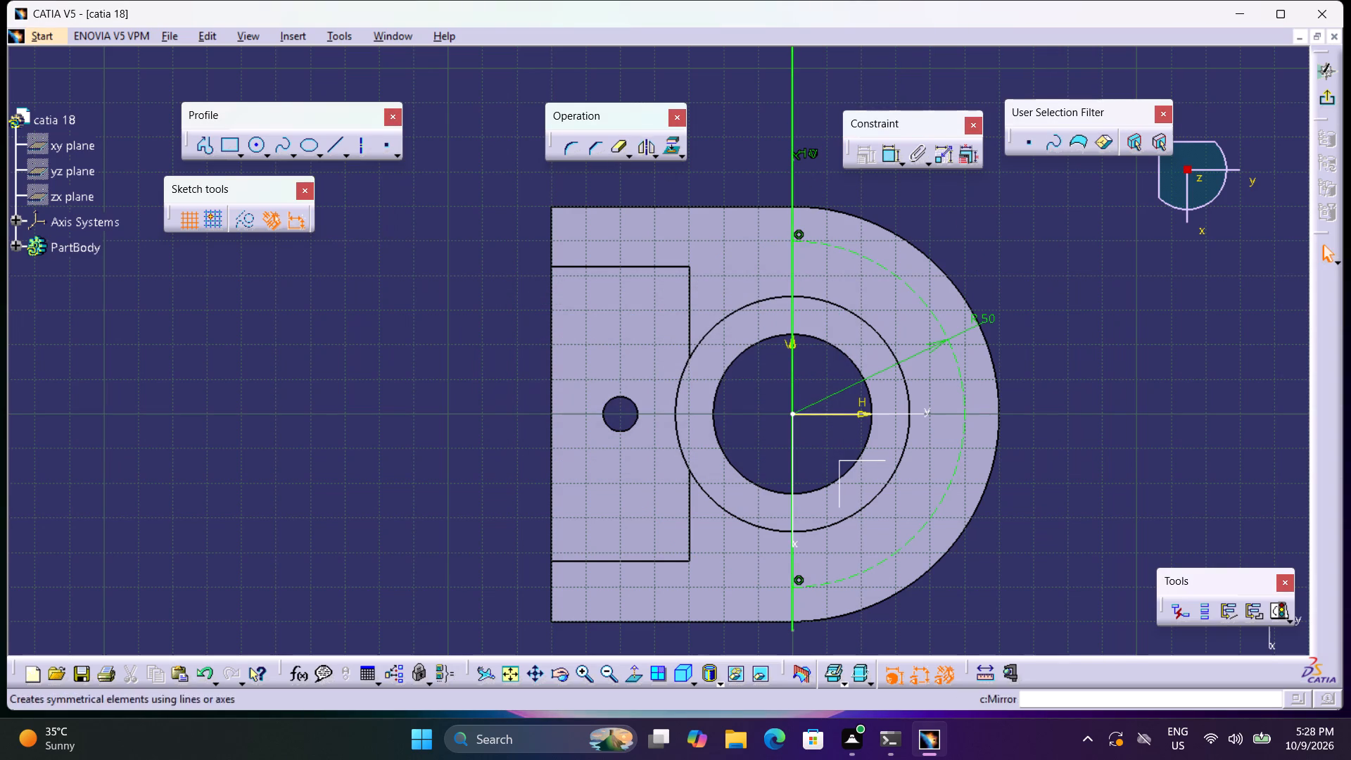
left_click(792, 189)
key("Delete")
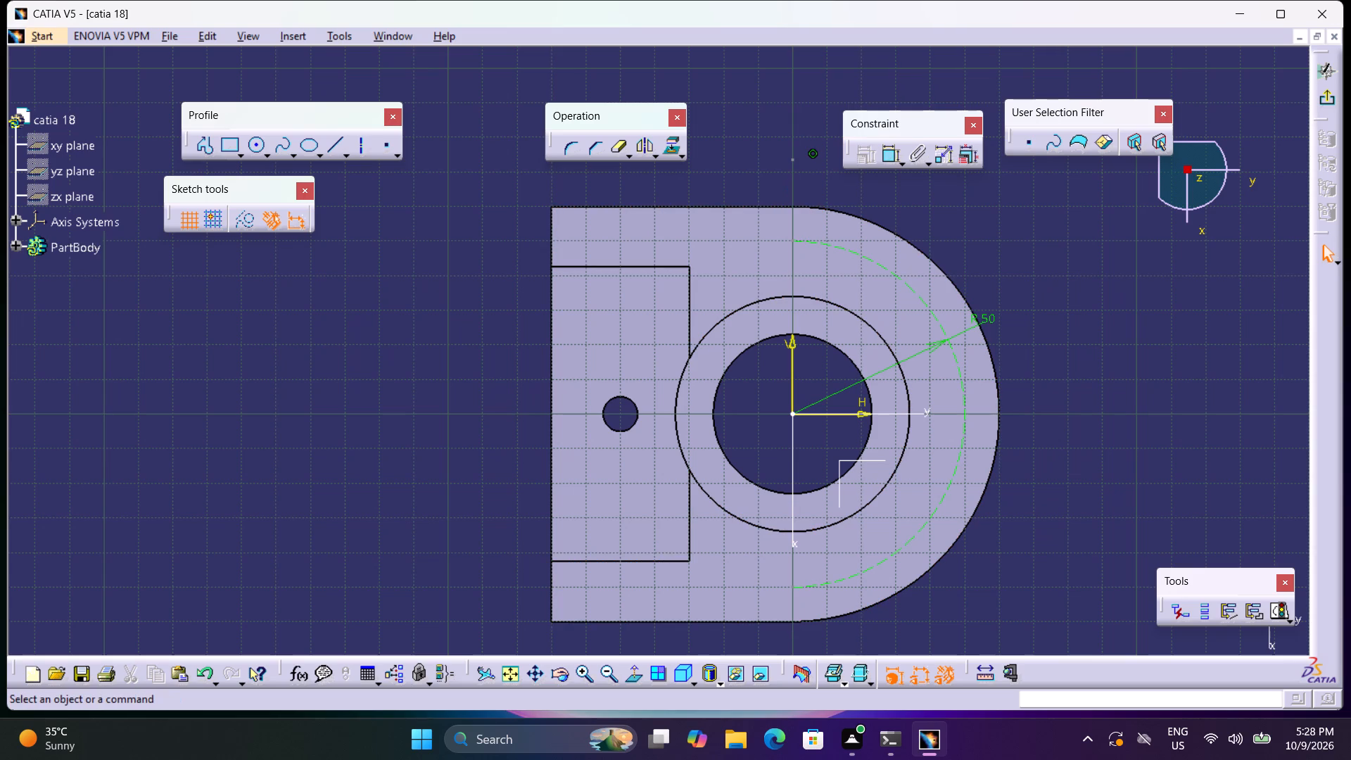
Exit the sketch containing the 50 mm radius construction arc and clear the selection.
left_click(1325, 97)
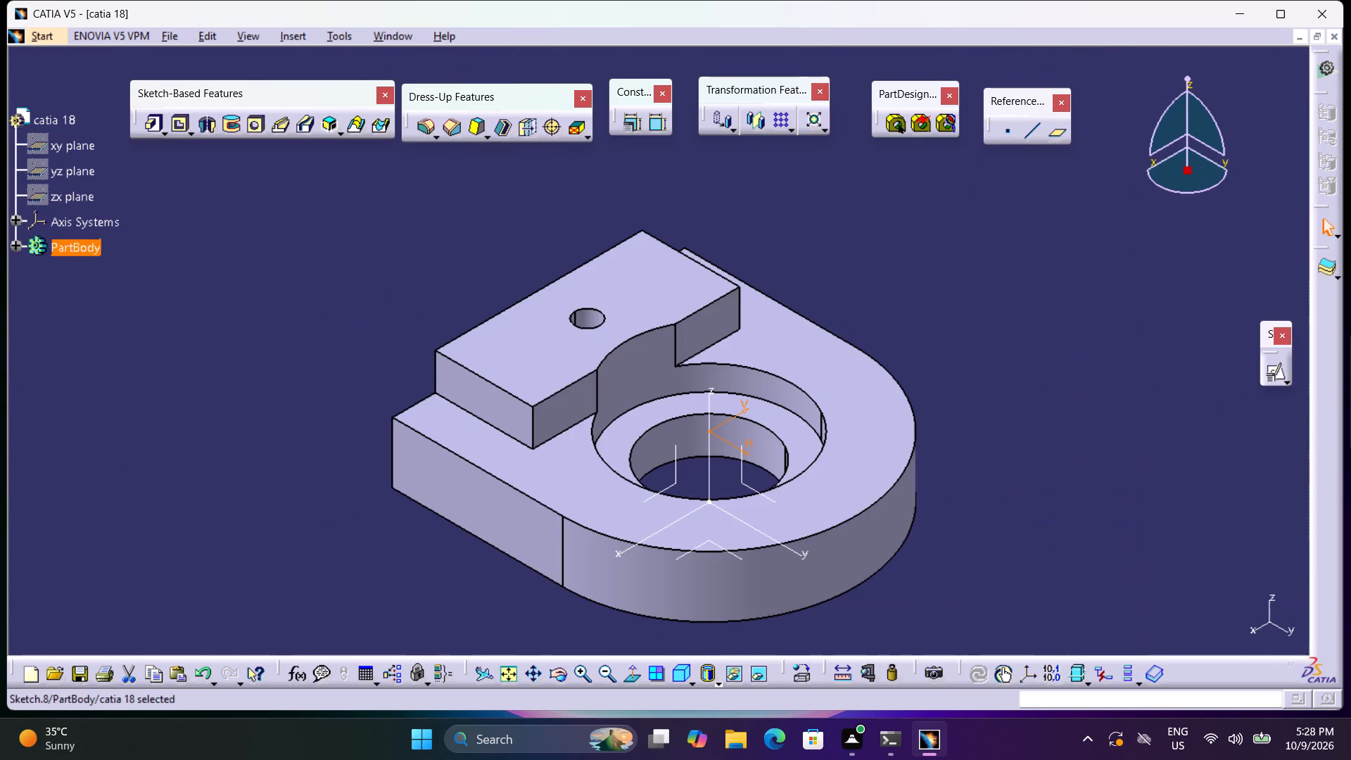
left_click(1274, 378)
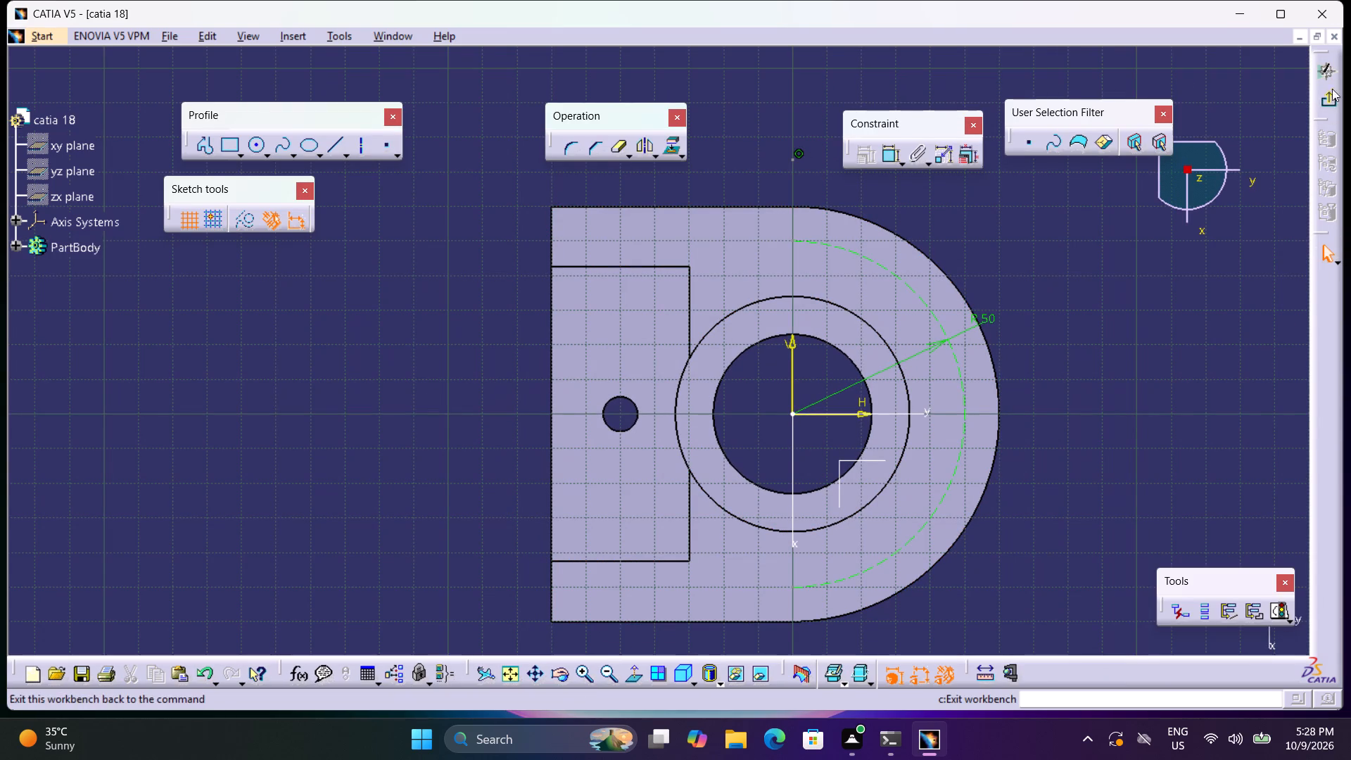
left_click(1328, 96)
triple_click(1083, 340)
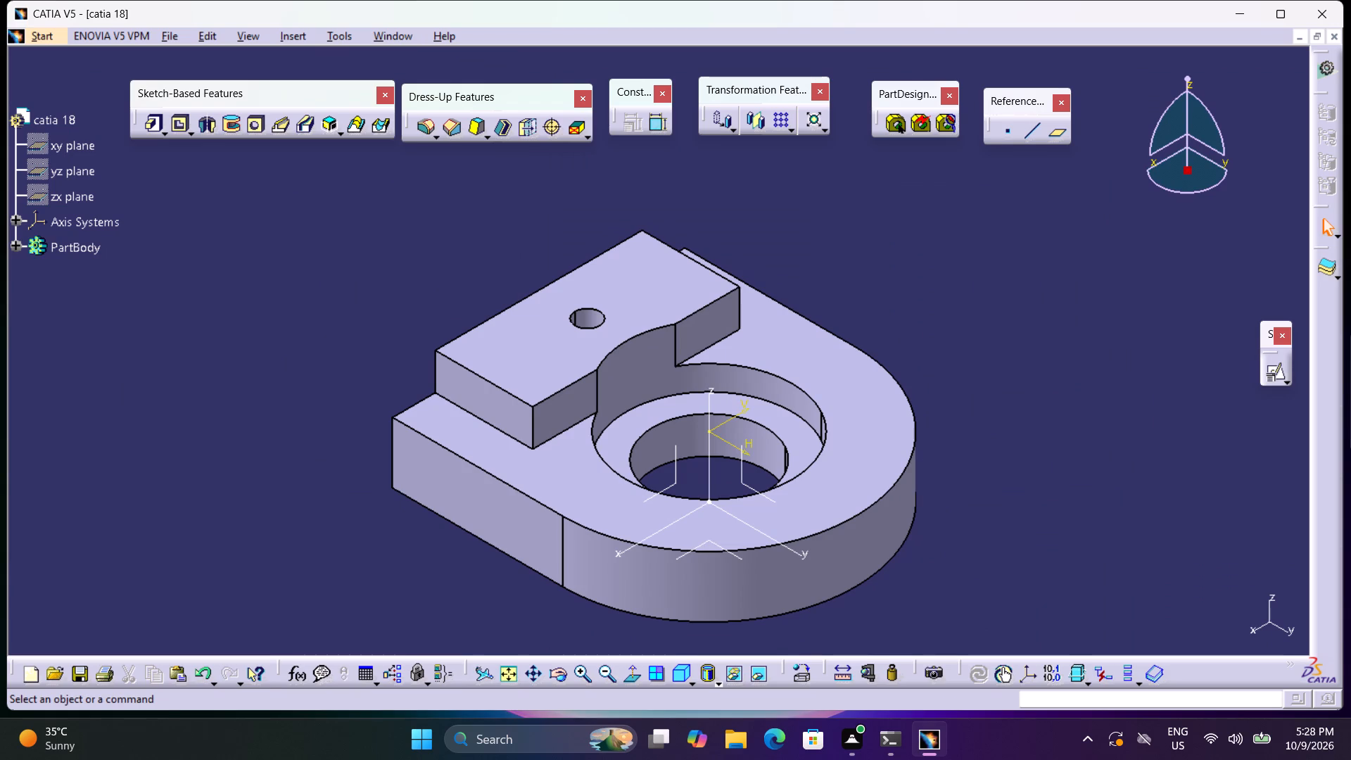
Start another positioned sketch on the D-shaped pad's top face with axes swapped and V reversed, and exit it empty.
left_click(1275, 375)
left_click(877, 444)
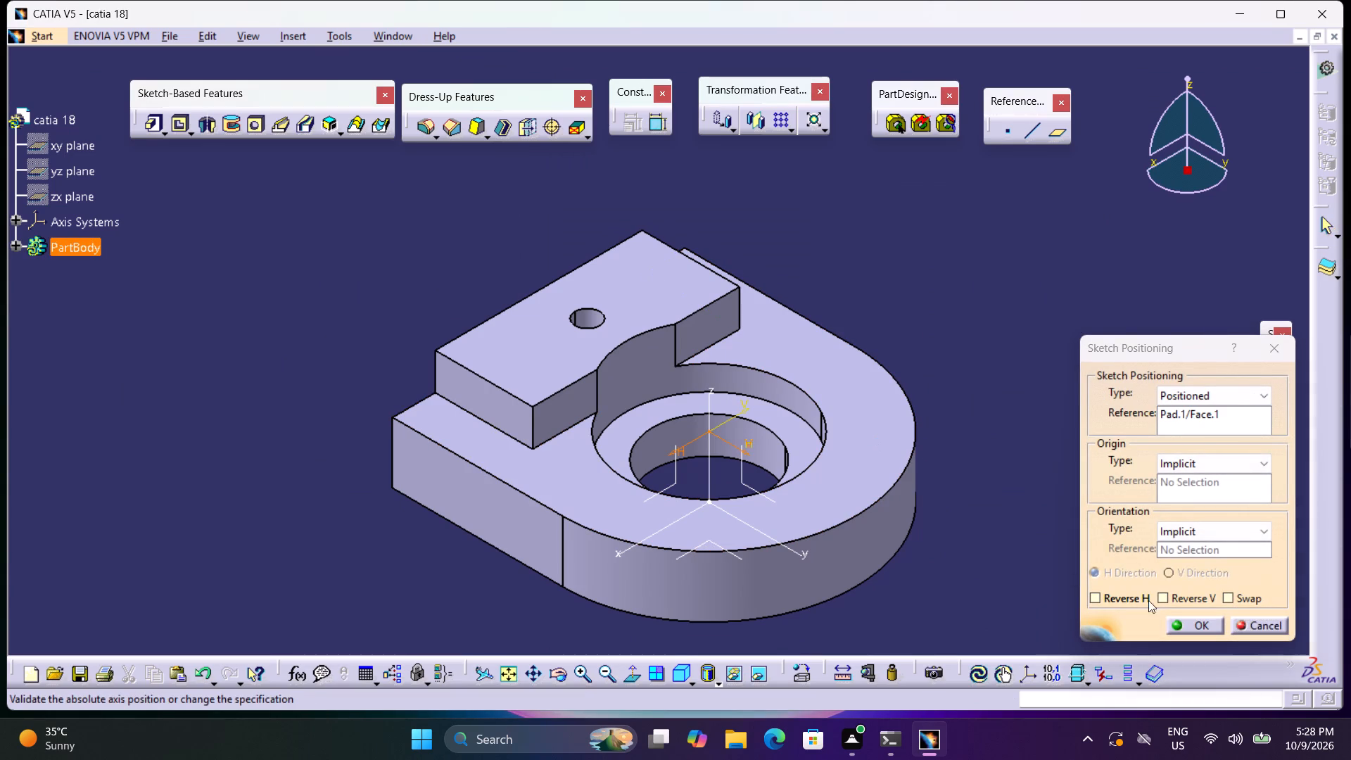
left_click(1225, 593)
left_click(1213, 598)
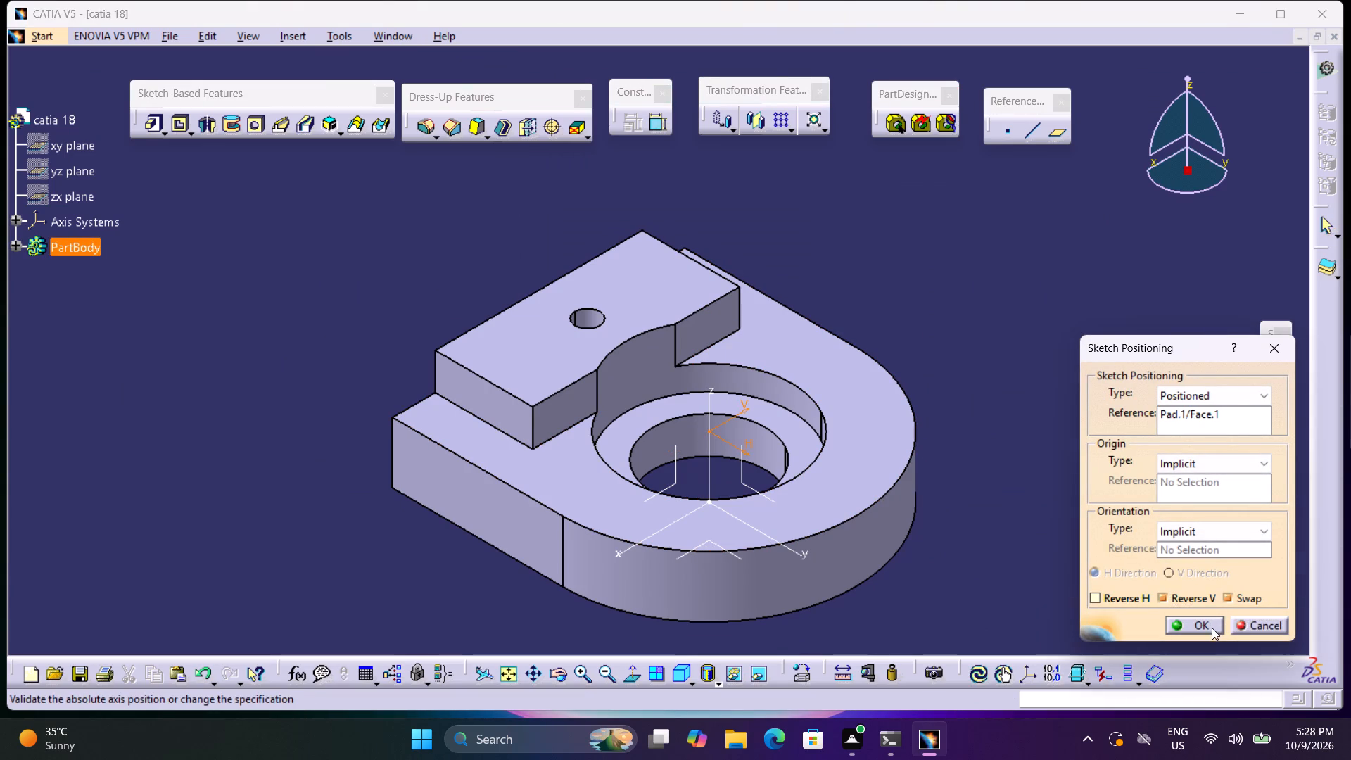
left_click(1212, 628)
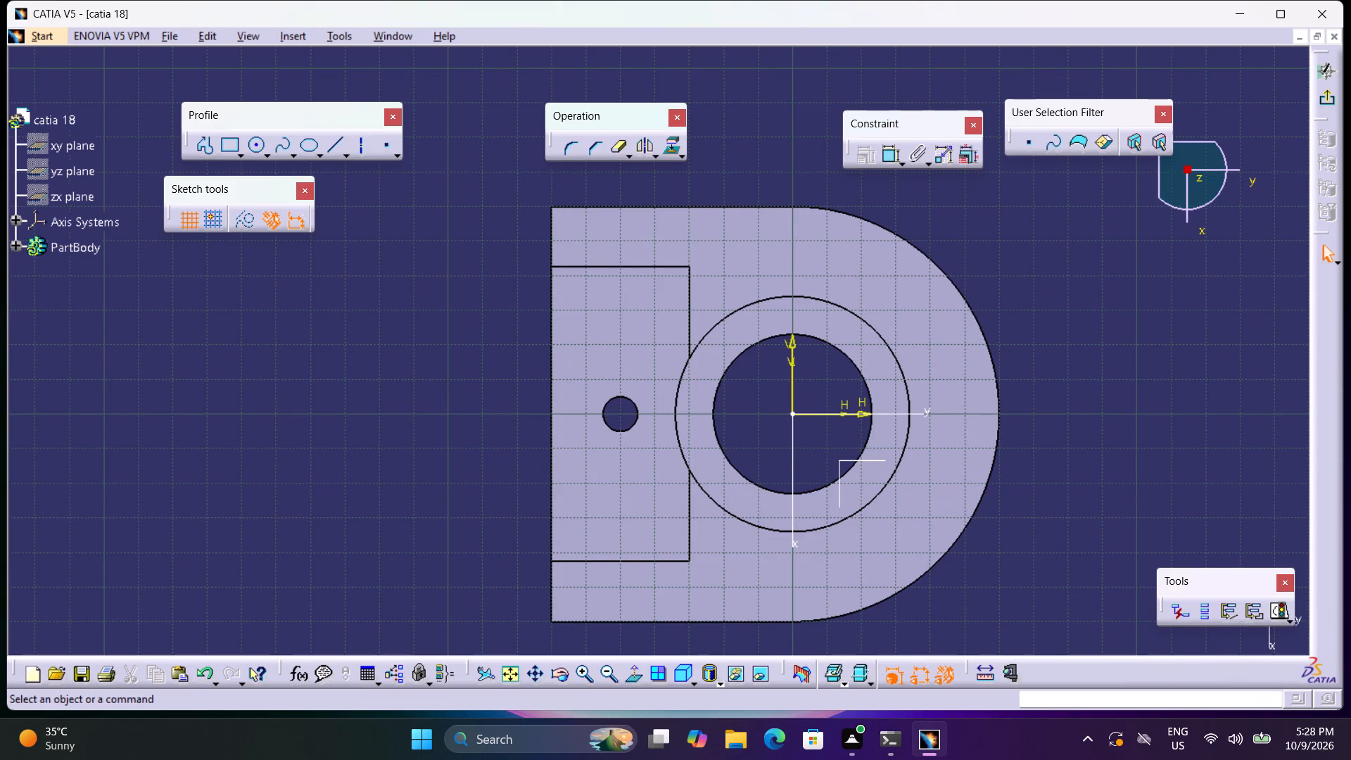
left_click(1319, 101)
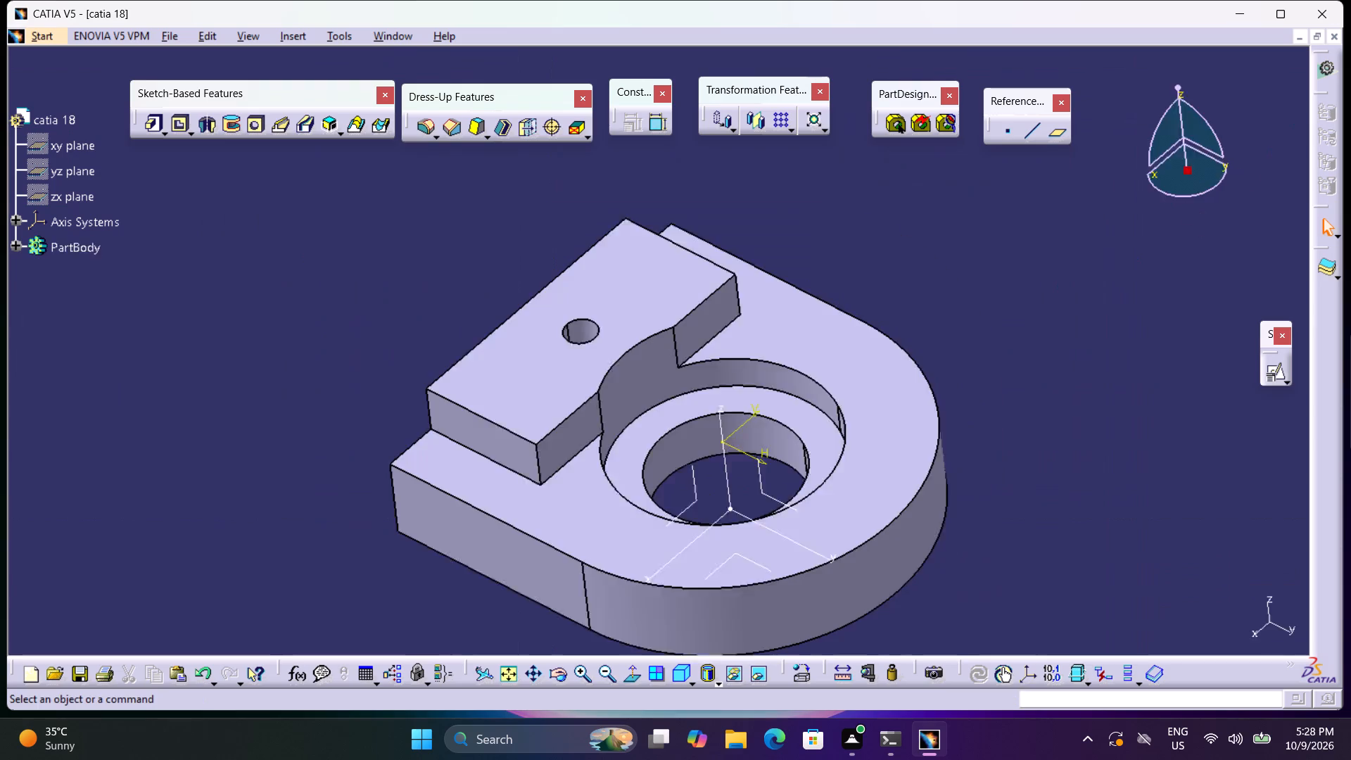
Reopen the 50 mm radius arc's sketch and draw a circle about 4.2 mm in radius centred at H 0, V 50 mm.
double_click(725, 423)
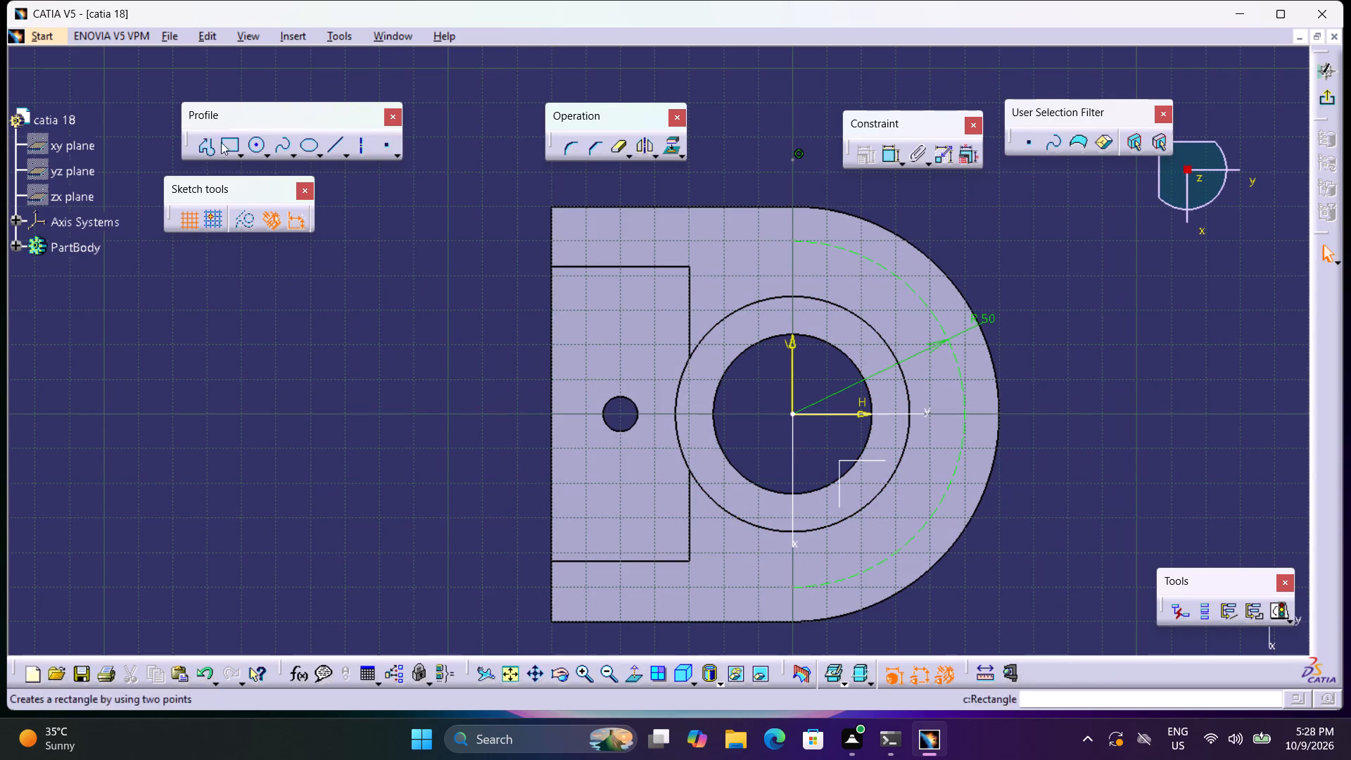
double_click(254, 145)
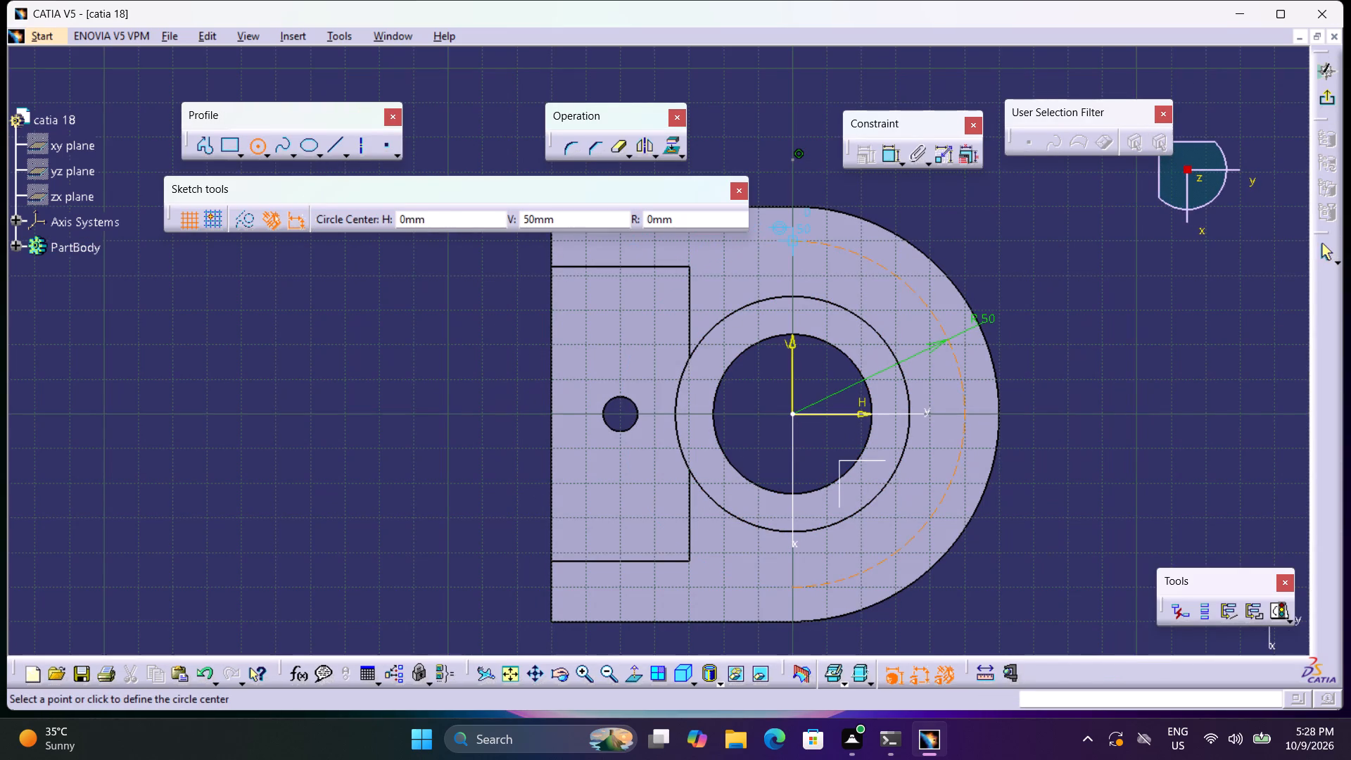
left_click(792, 242)
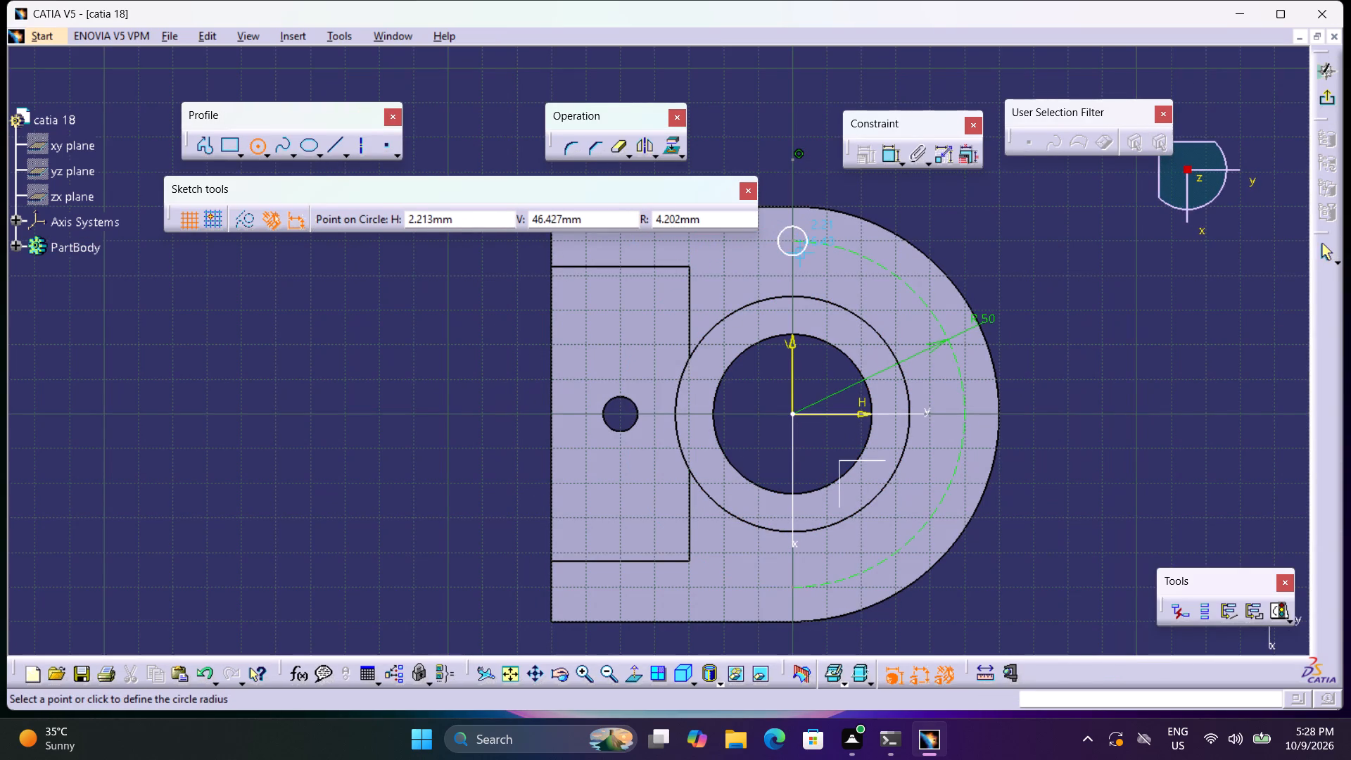
left_click(800, 254)
Dimension the small circle, change the dimension type to Diameter, try to set it to 10 mm and exit the sketch.
left_click(890, 154)
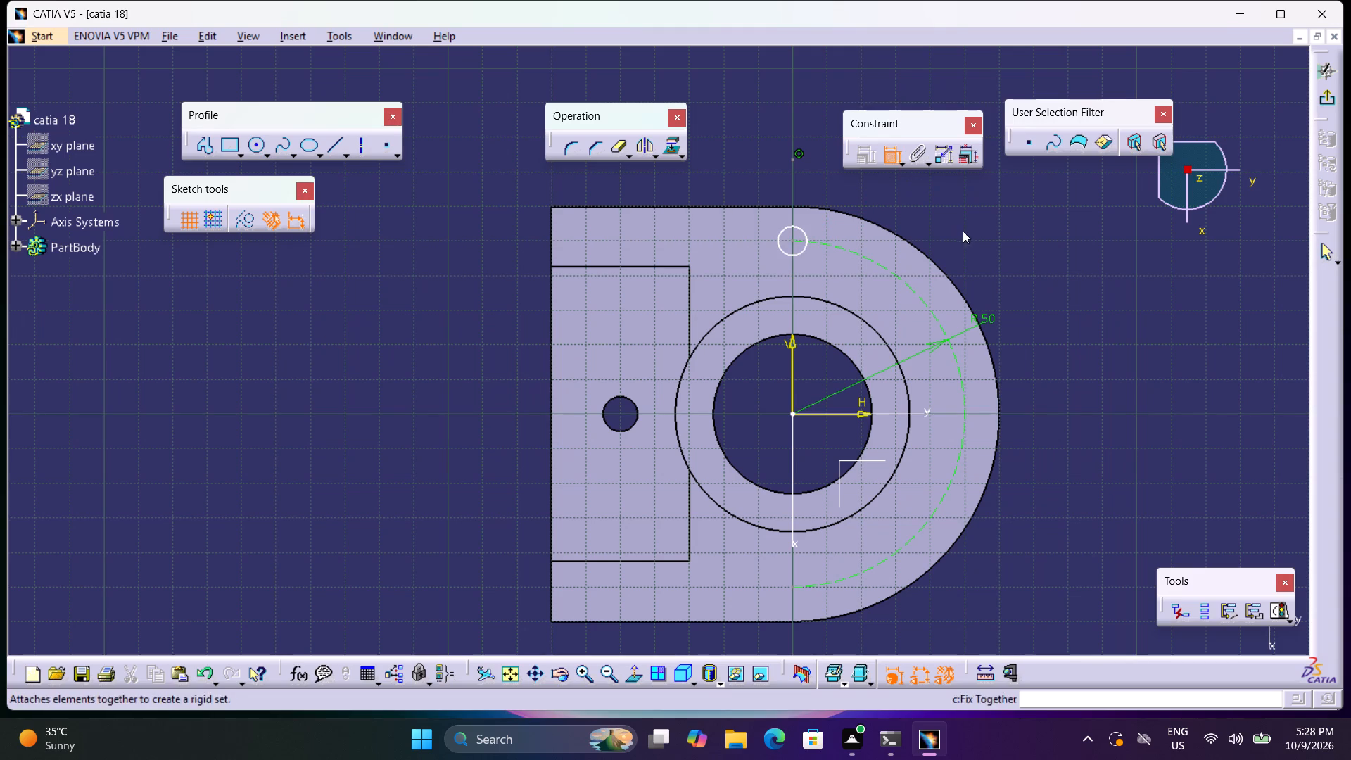
left_click(963, 231)
left_click(789, 229)
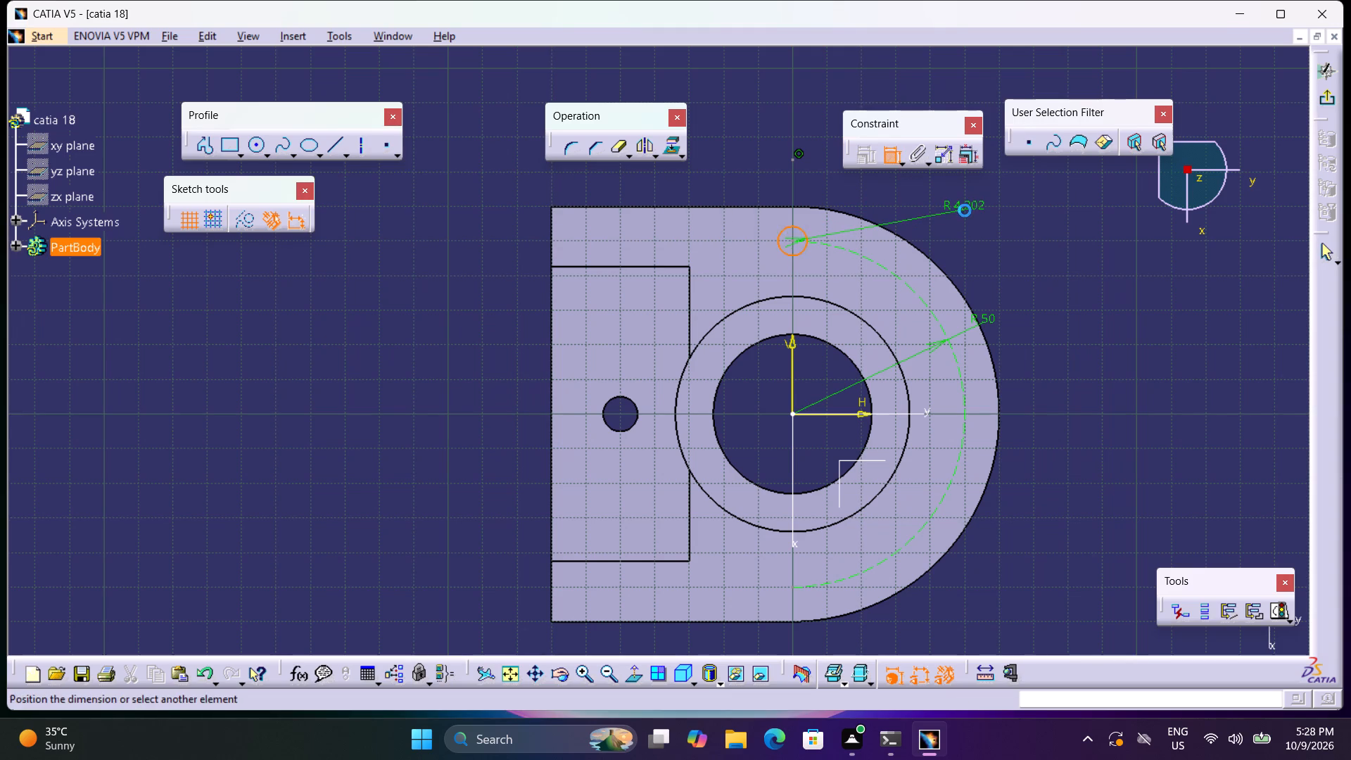
left_click(965, 210)
double_click(965, 205)
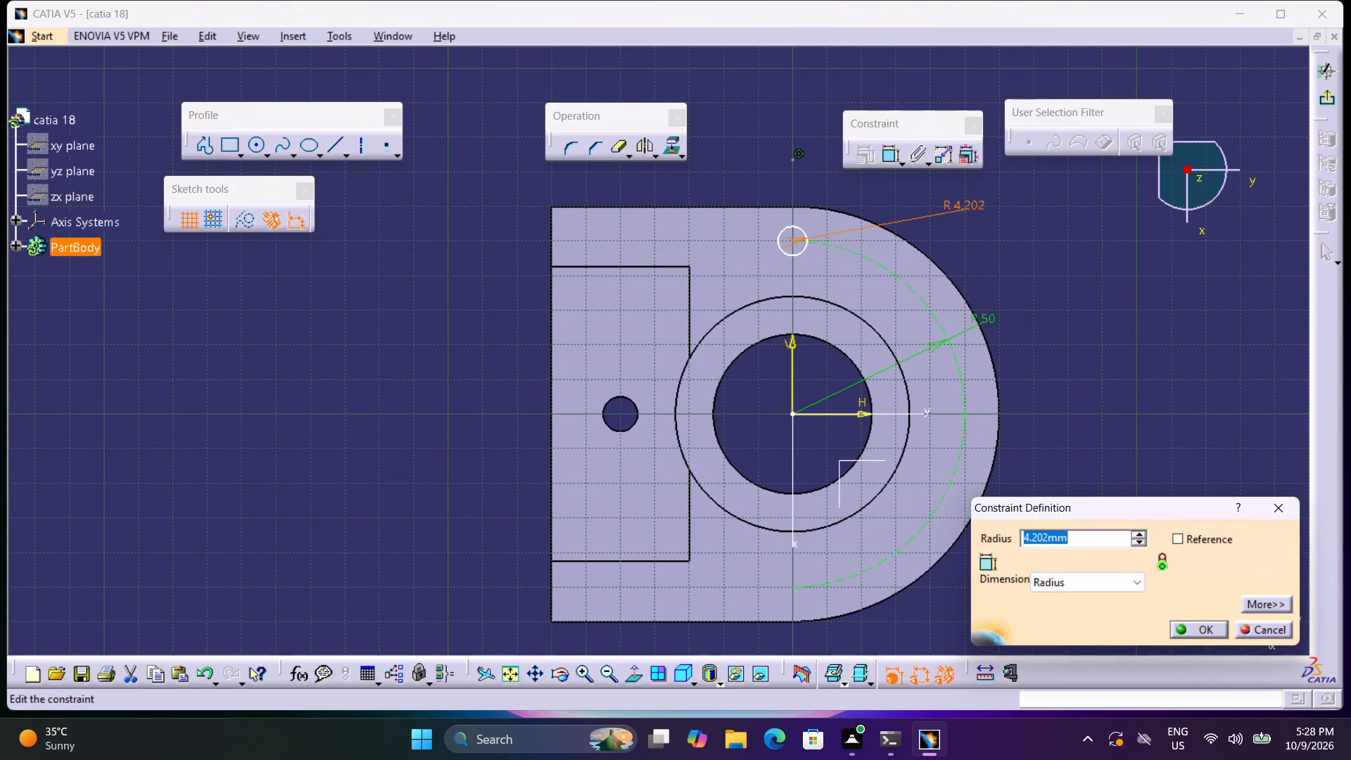
left_click(1110, 584)
left_click(1101, 609)
key("1")
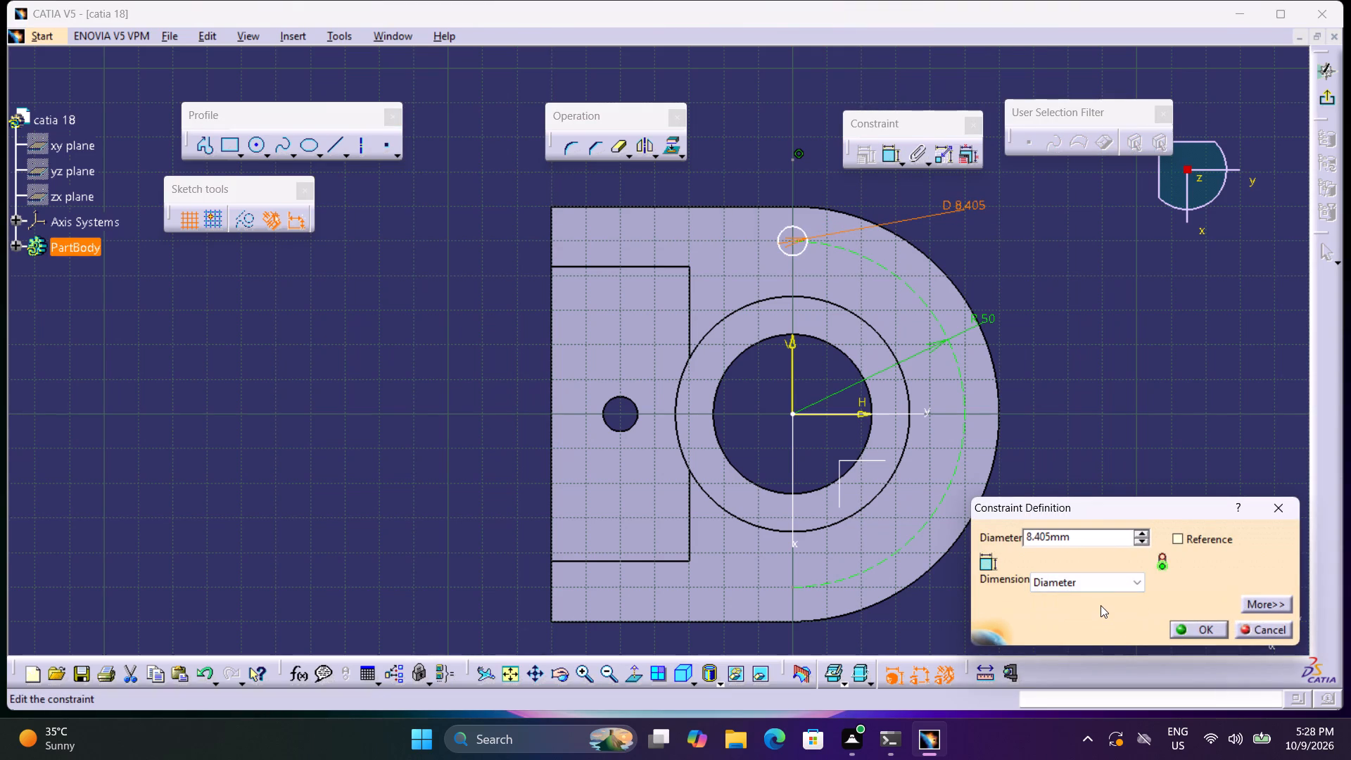
key("0")
key("Return")
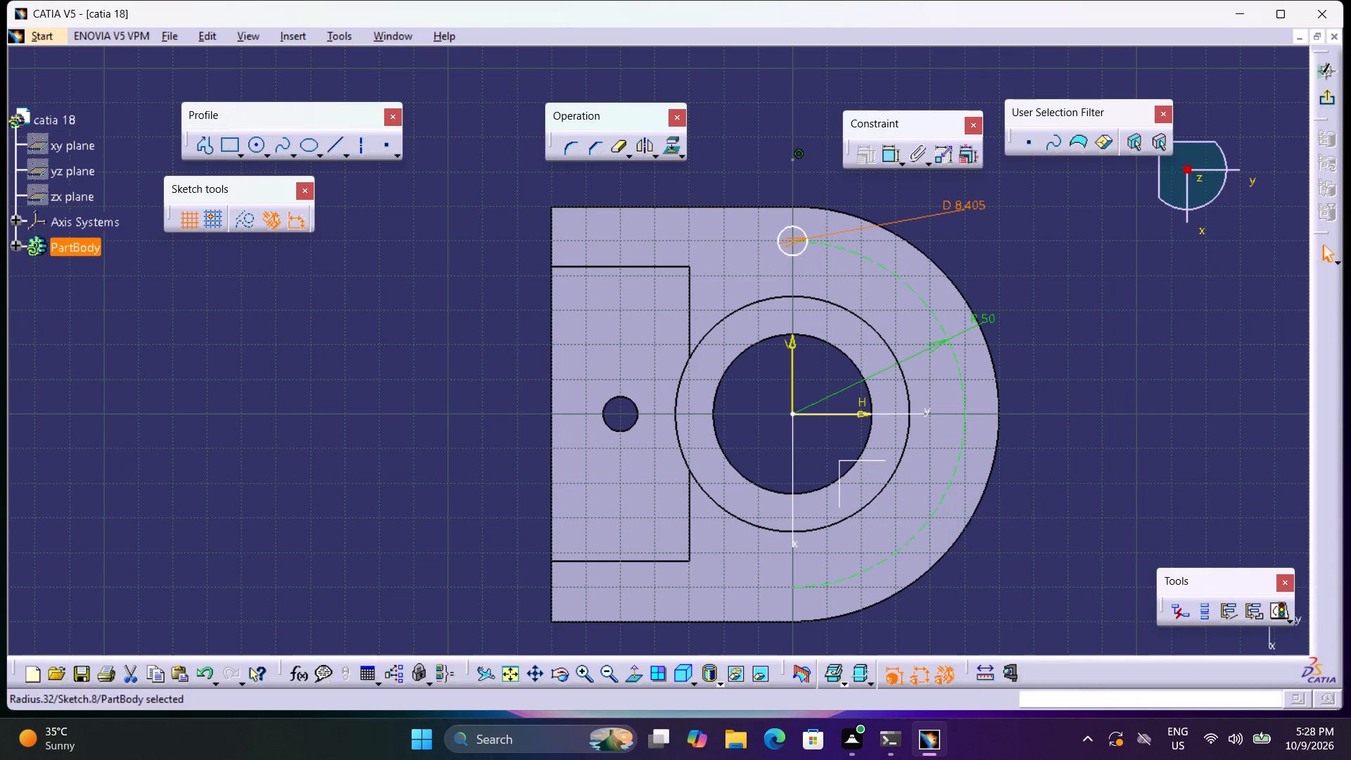
left_click(1333, 94)
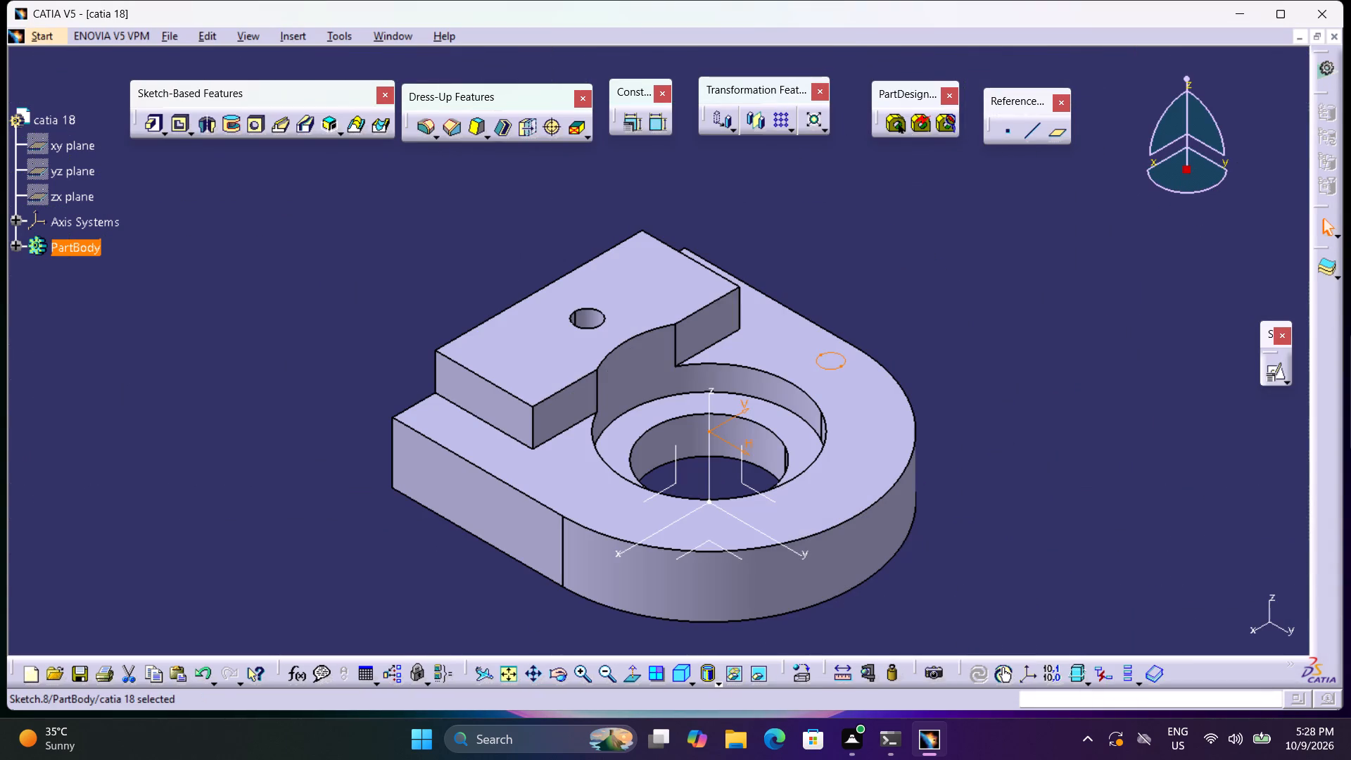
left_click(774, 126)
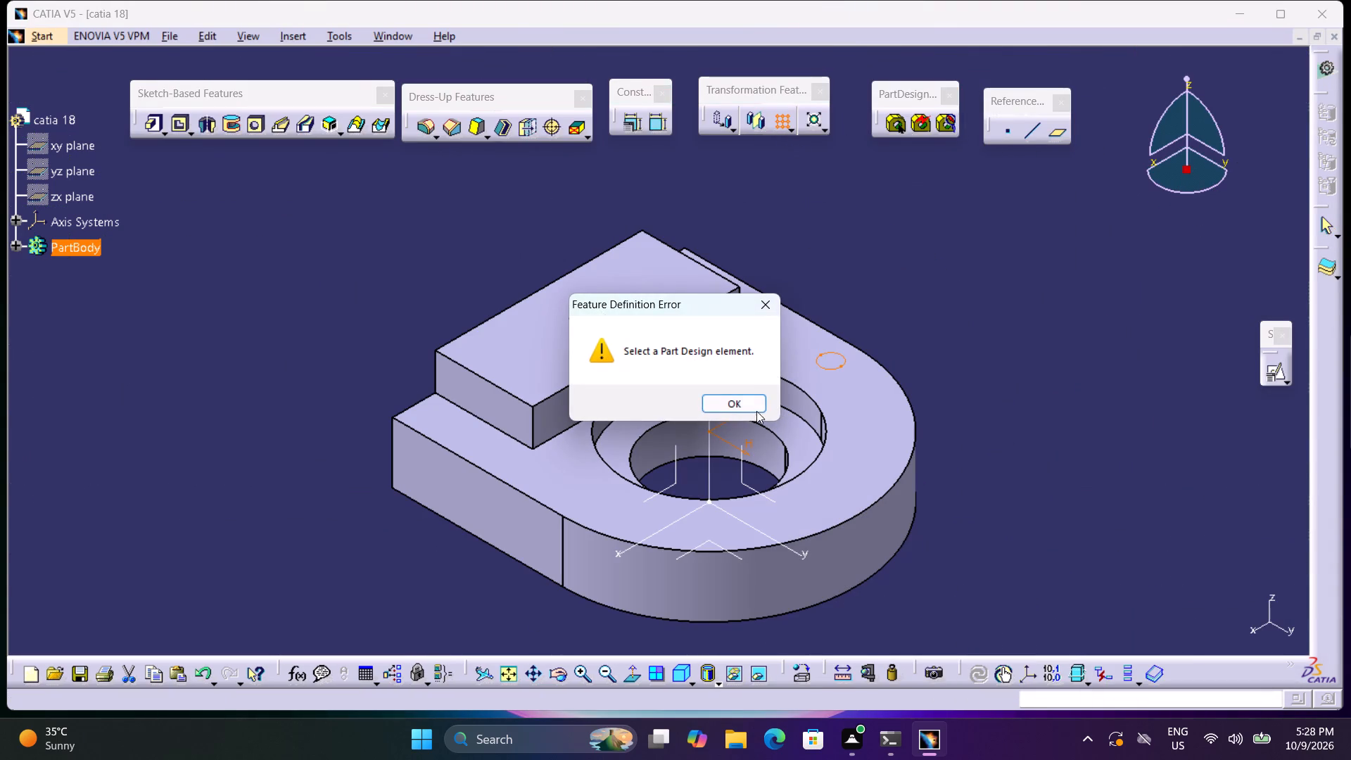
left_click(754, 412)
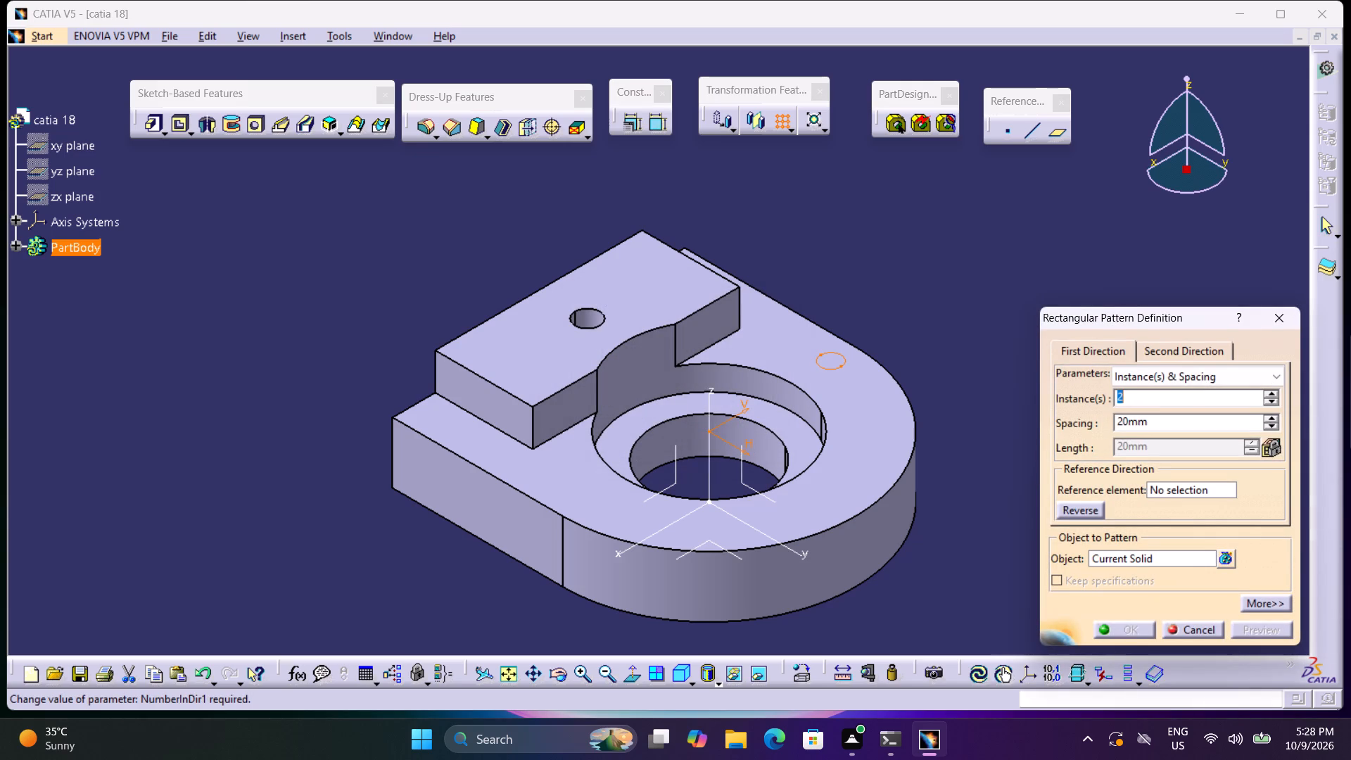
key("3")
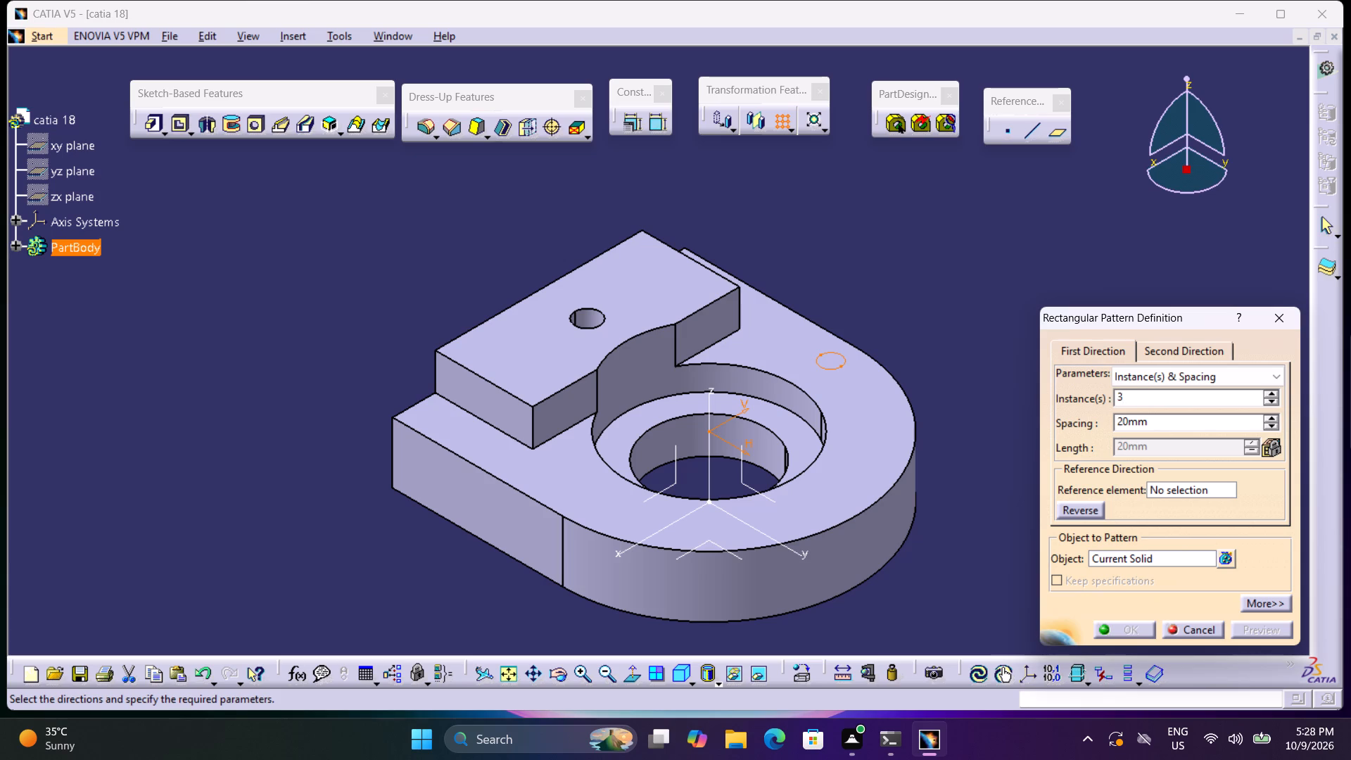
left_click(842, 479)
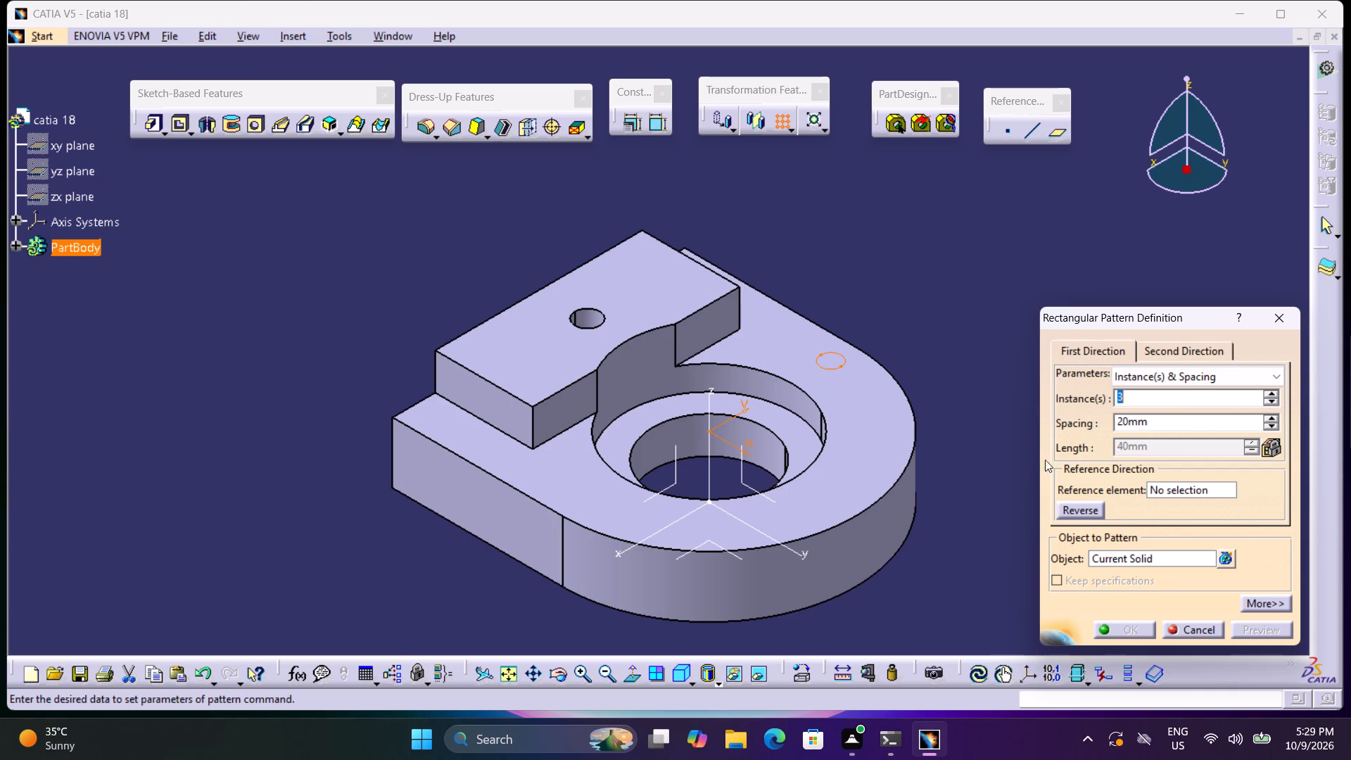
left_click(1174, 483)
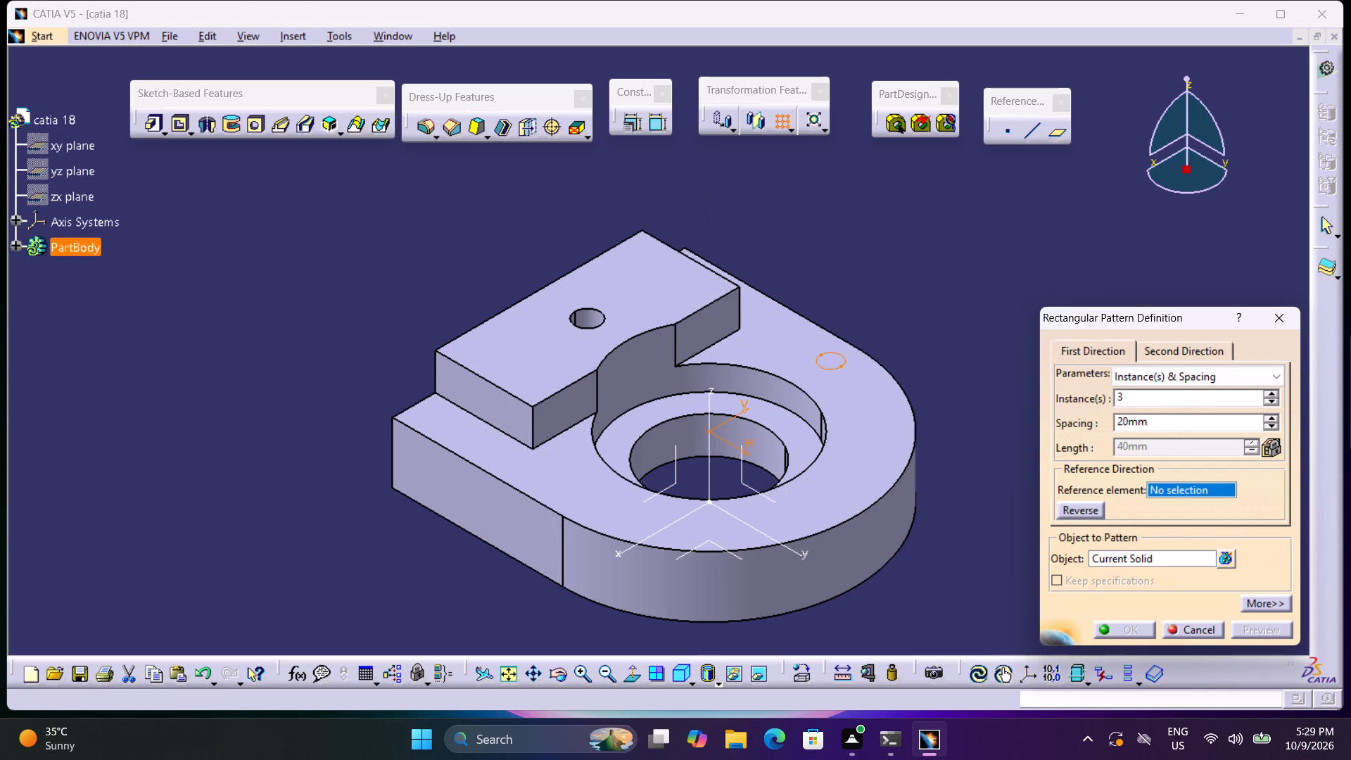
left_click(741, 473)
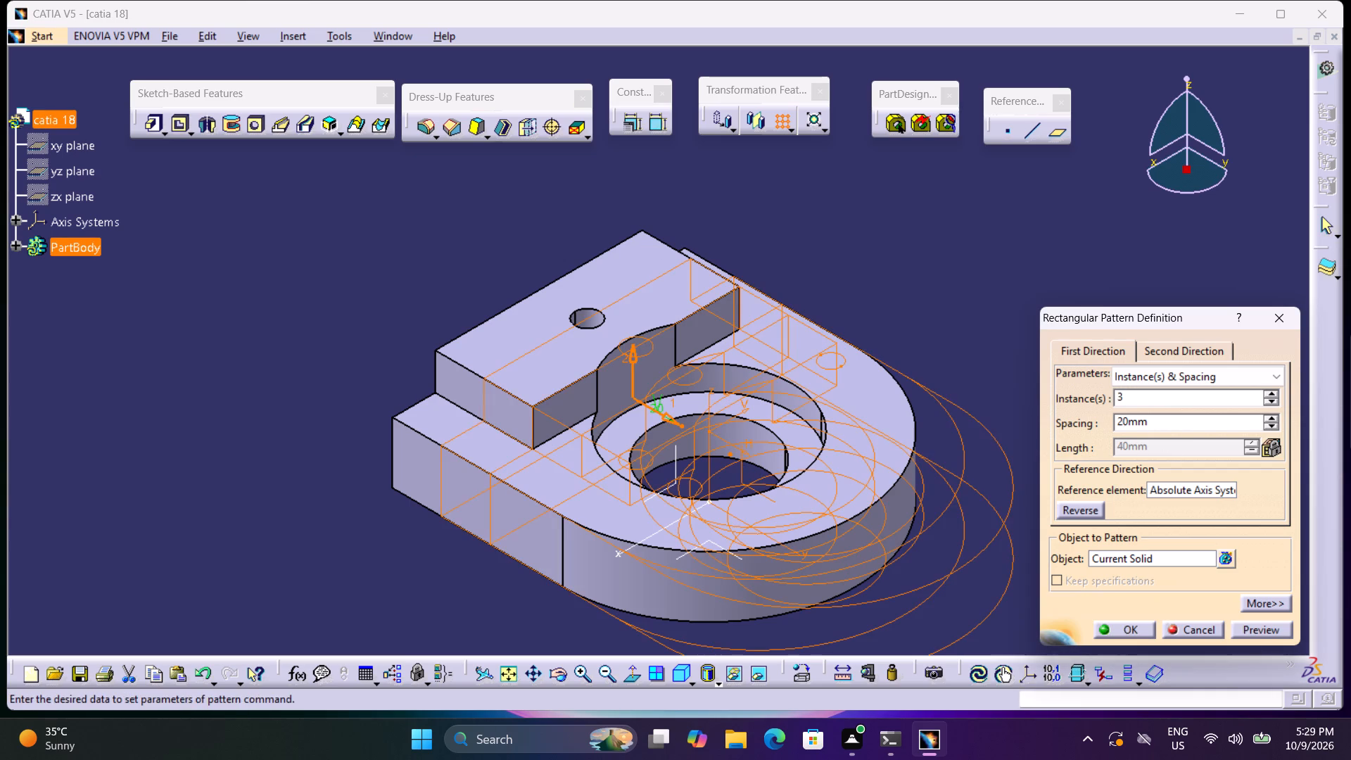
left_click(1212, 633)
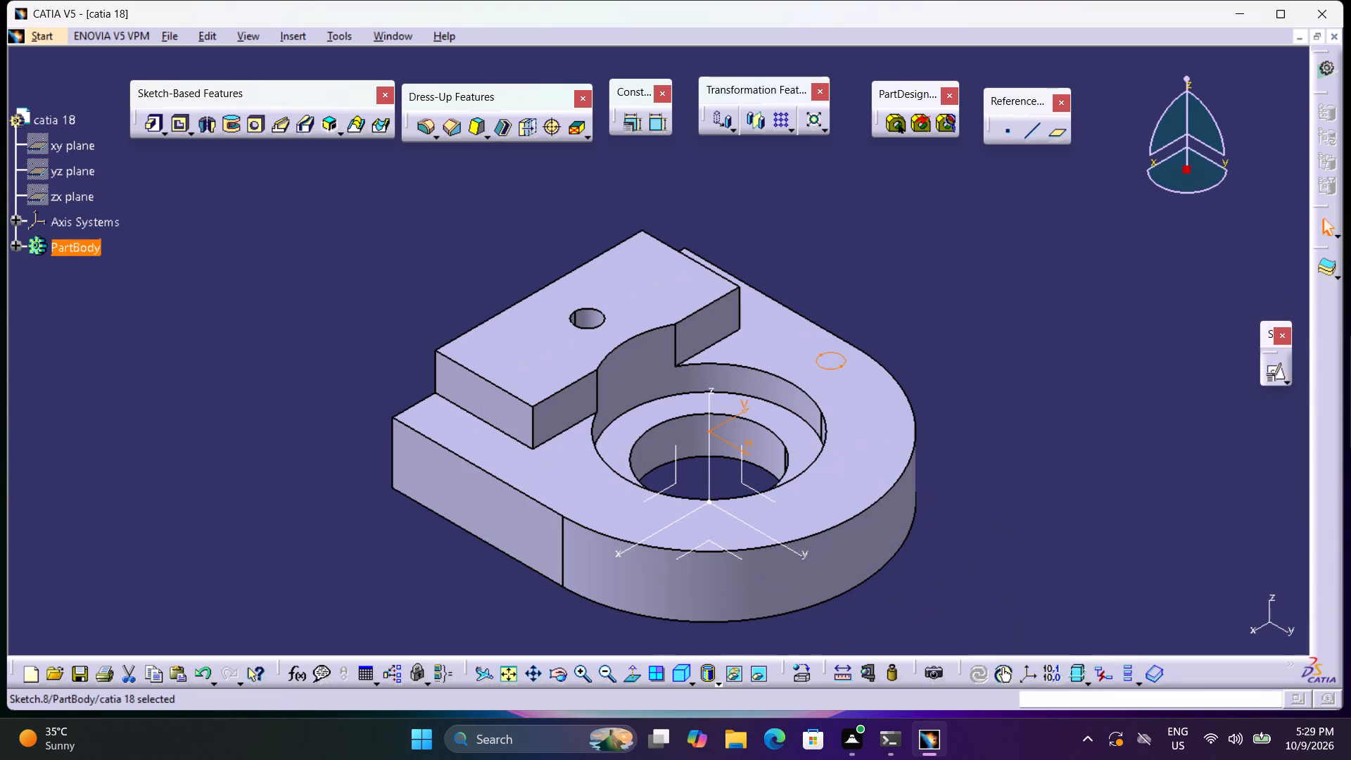
Reopen the 50 mm arc's sketch and draw a circle centred at H 50, V 0 mm, copying the first small circle's radius.
double_click(821, 368)
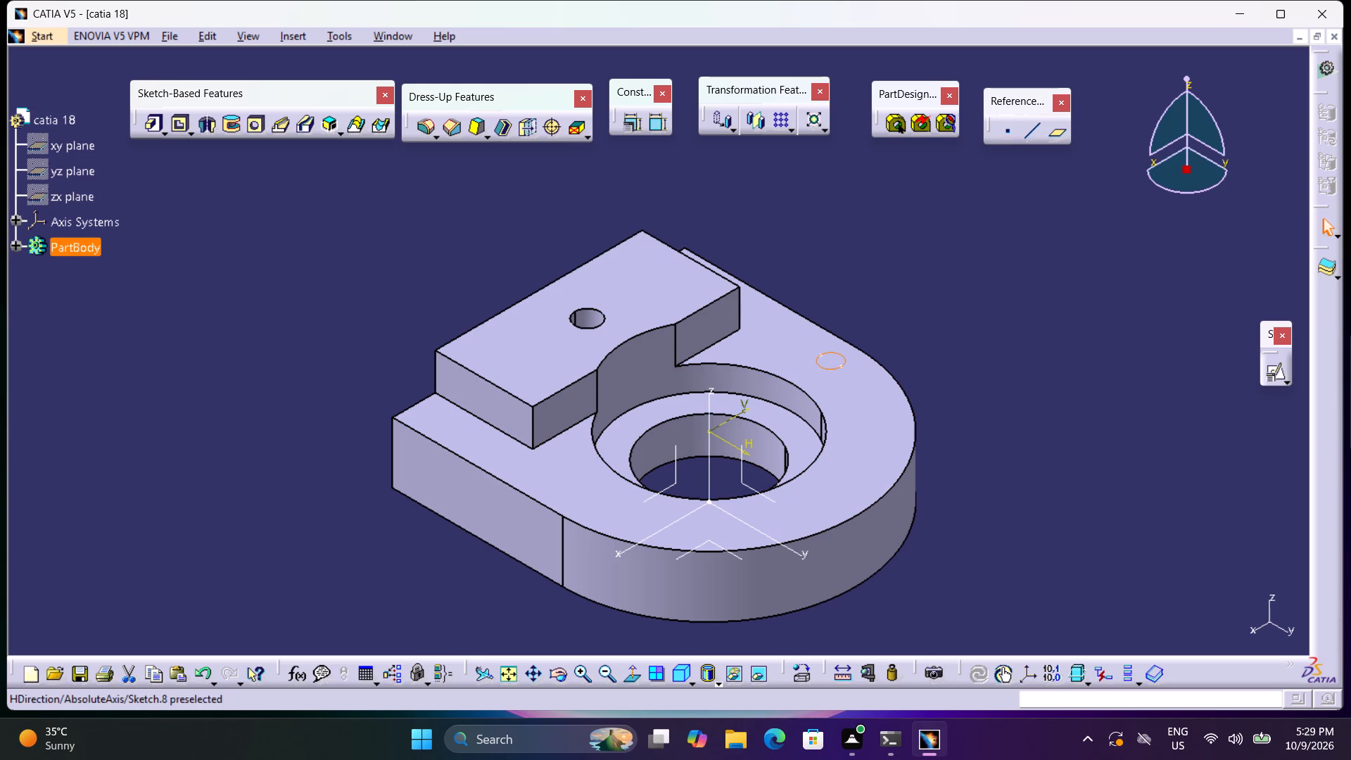
double_click(716, 431)
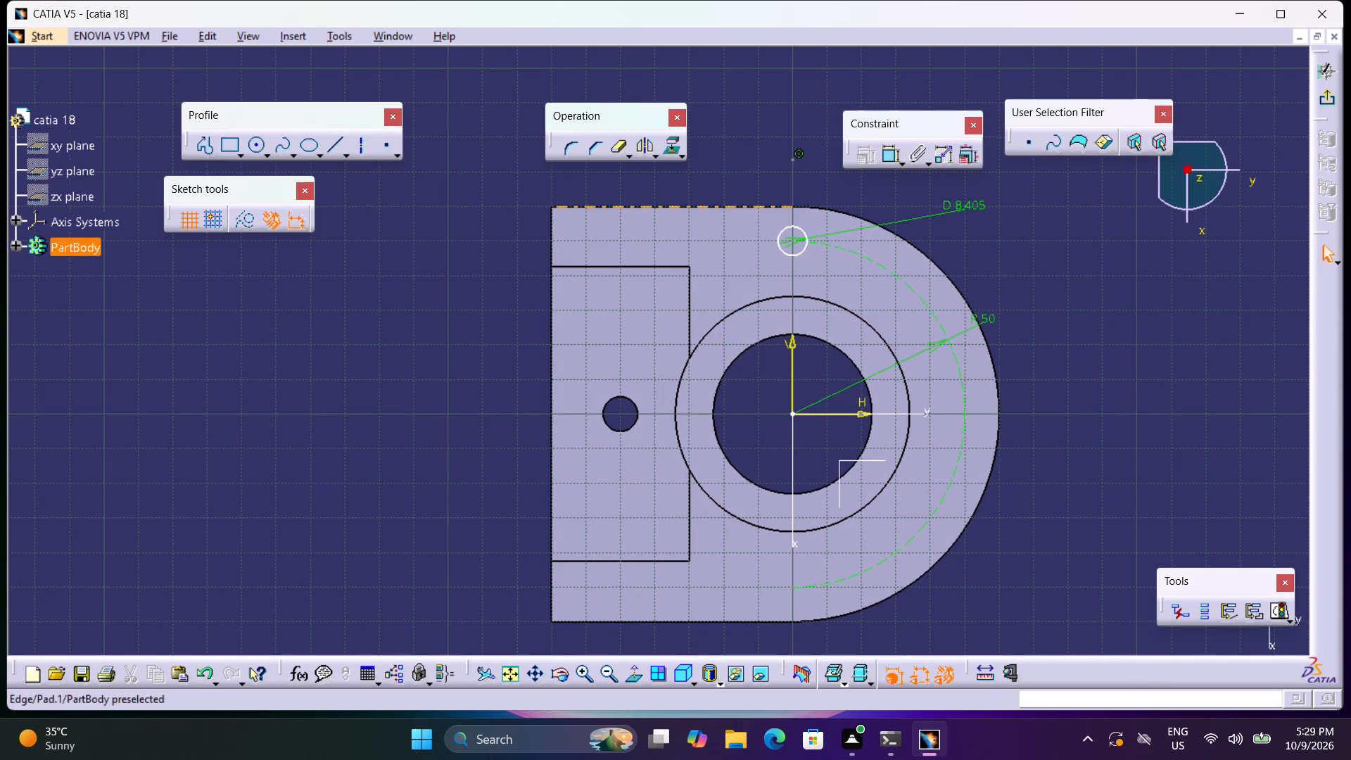
left_click(253, 147)
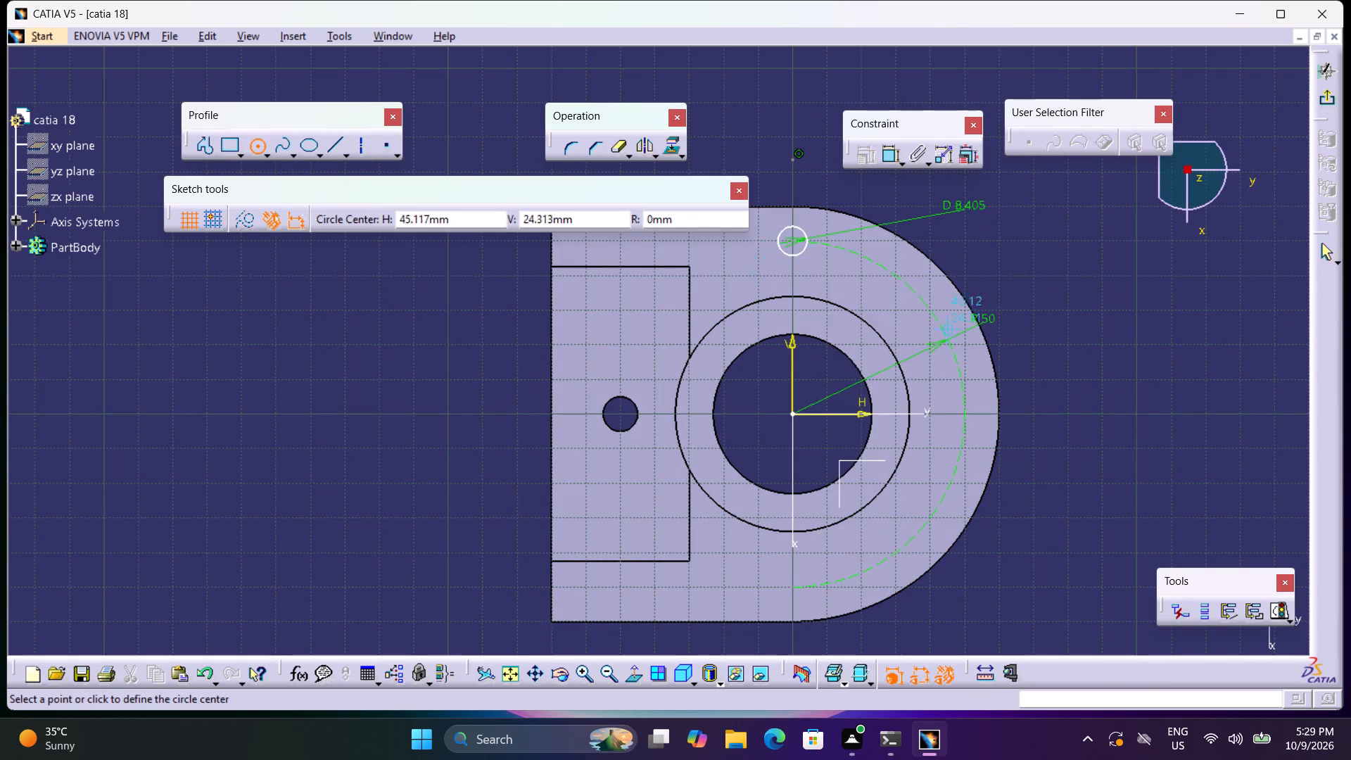
left_click(964, 415)
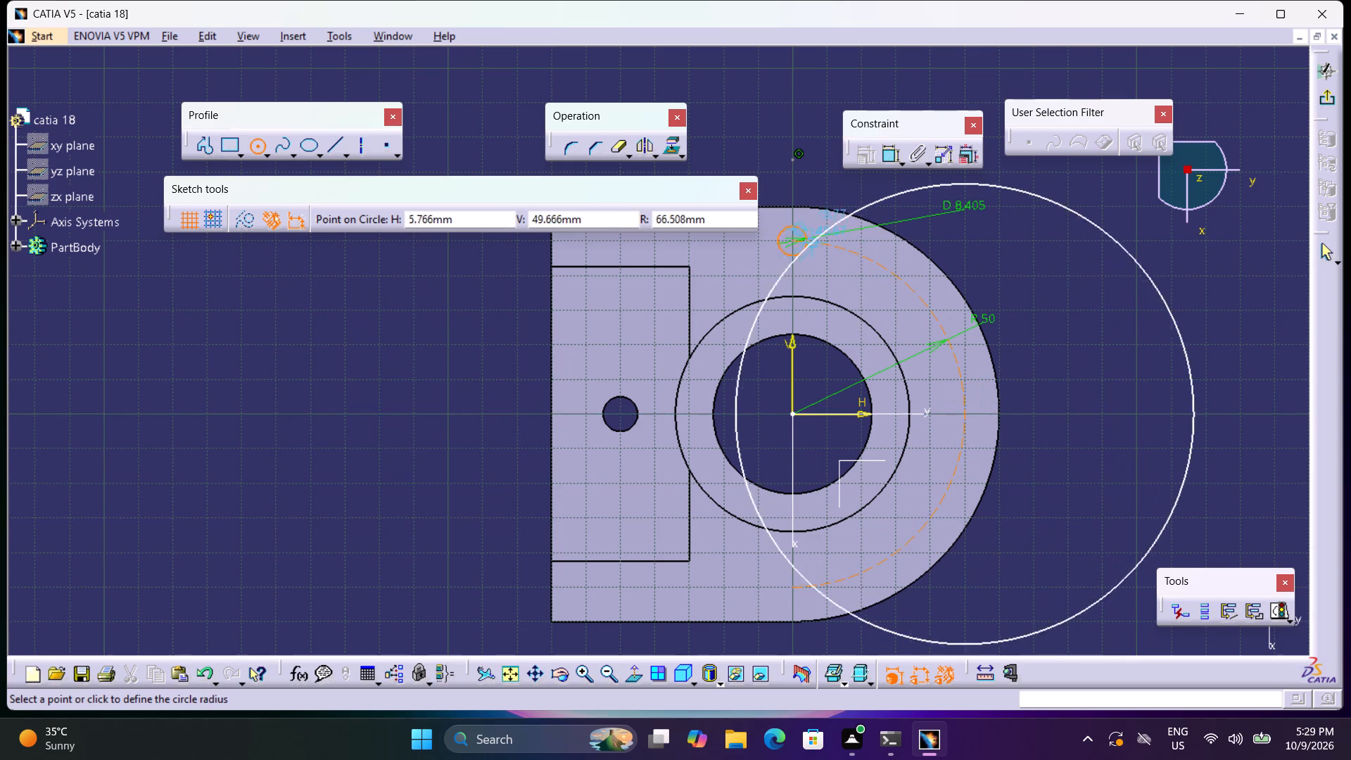
right_click(801, 254)
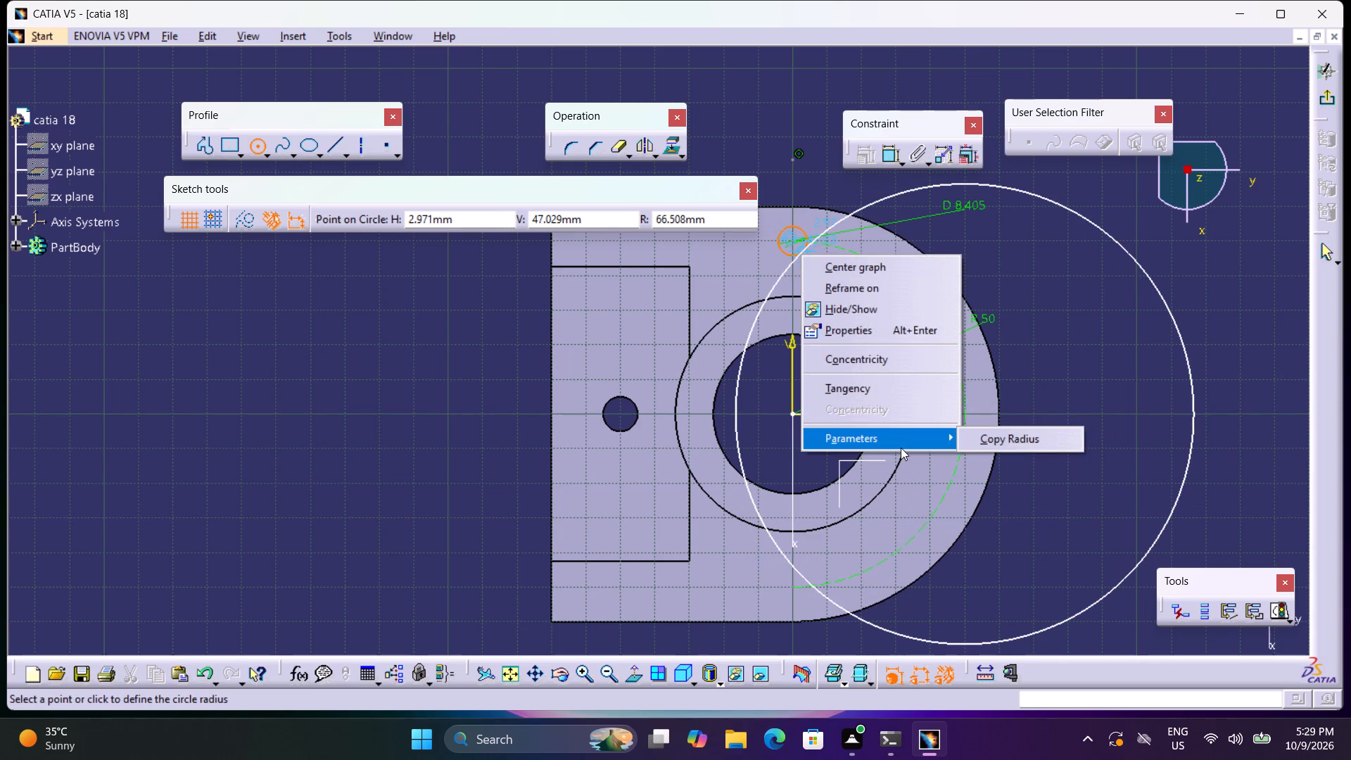
left_click(984, 445)
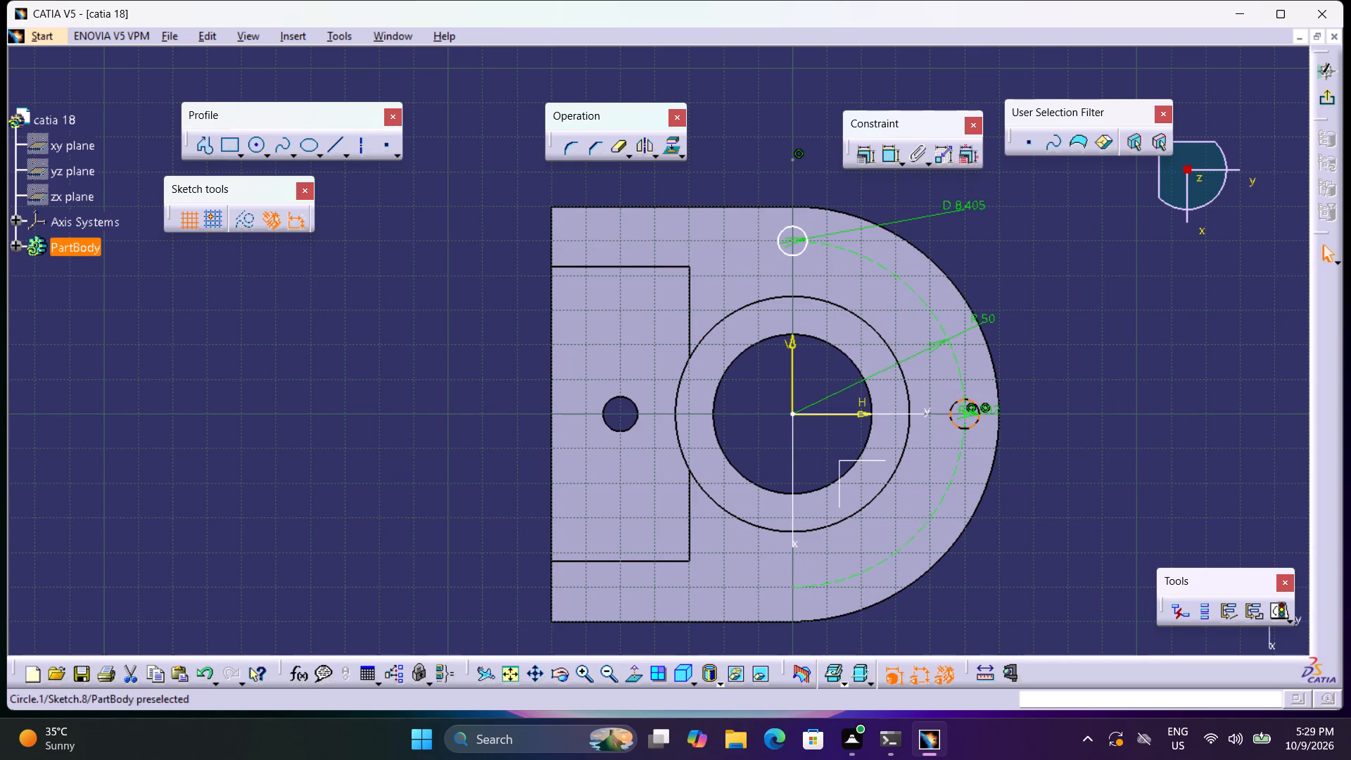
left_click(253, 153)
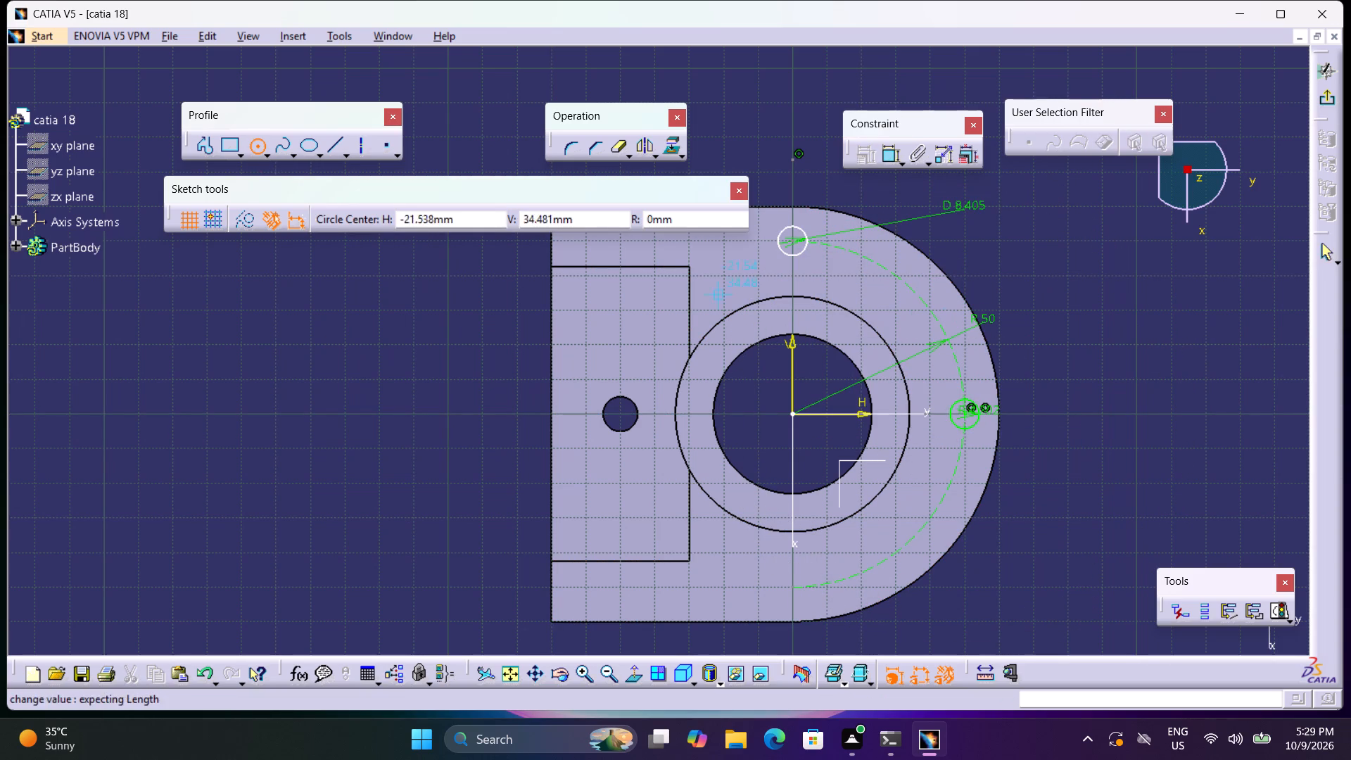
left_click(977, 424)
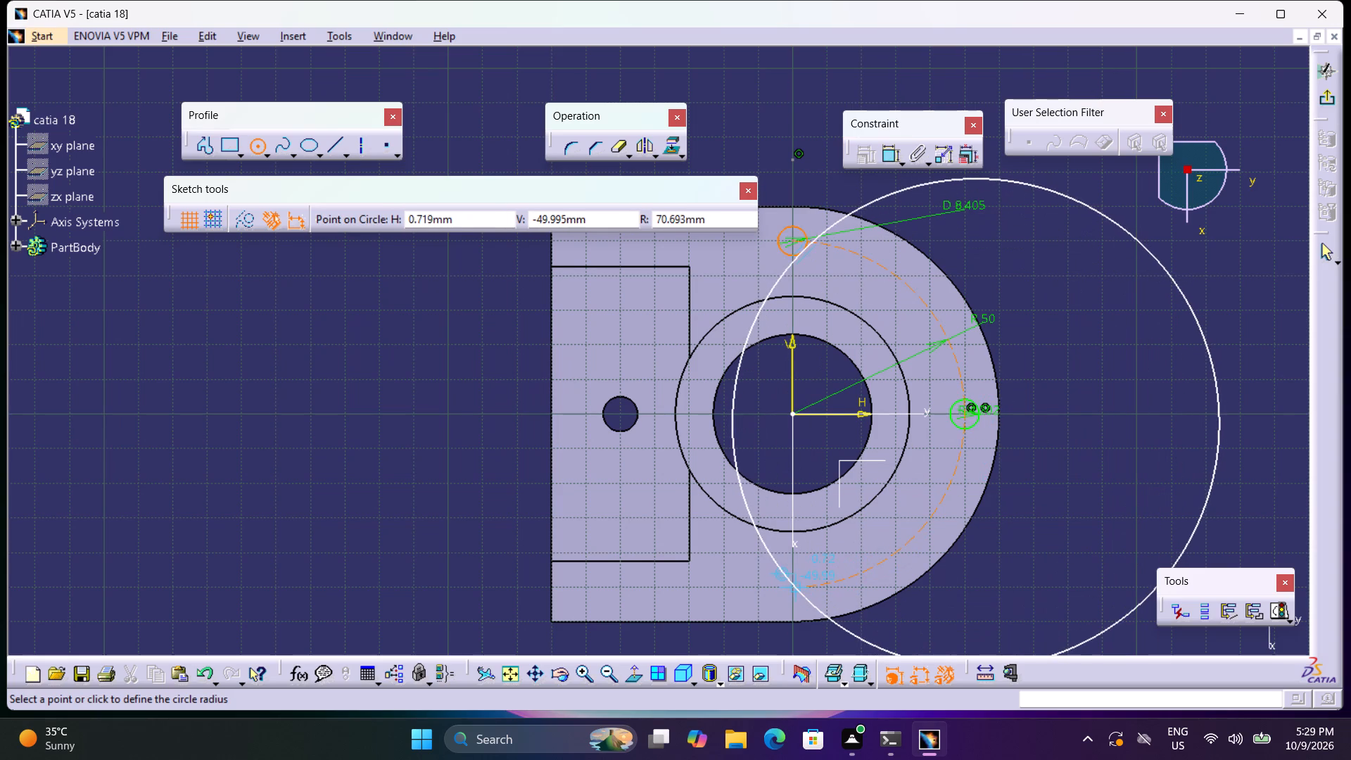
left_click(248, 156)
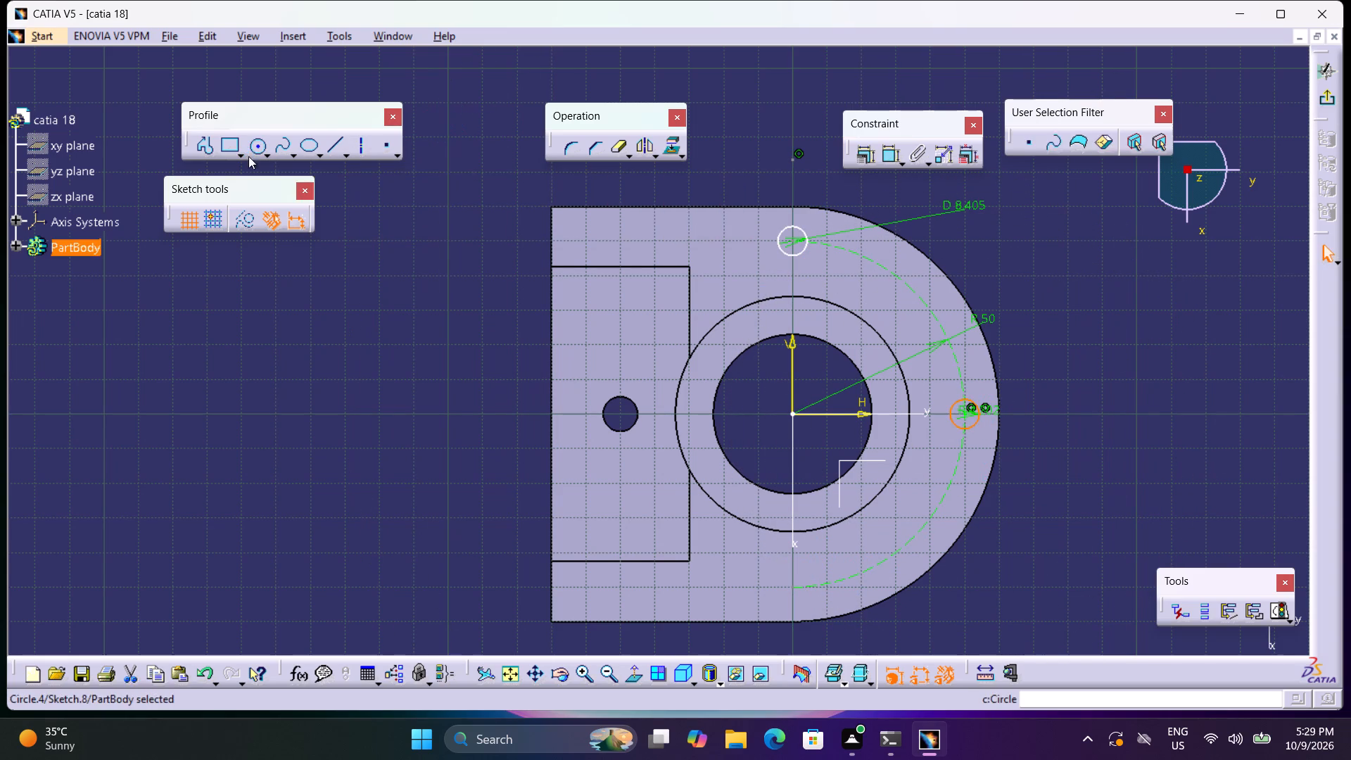
Draw a third circle centred at H 0, V -50 mm with the second circle's copied radius and exit the sketch.
left_click(248, 156)
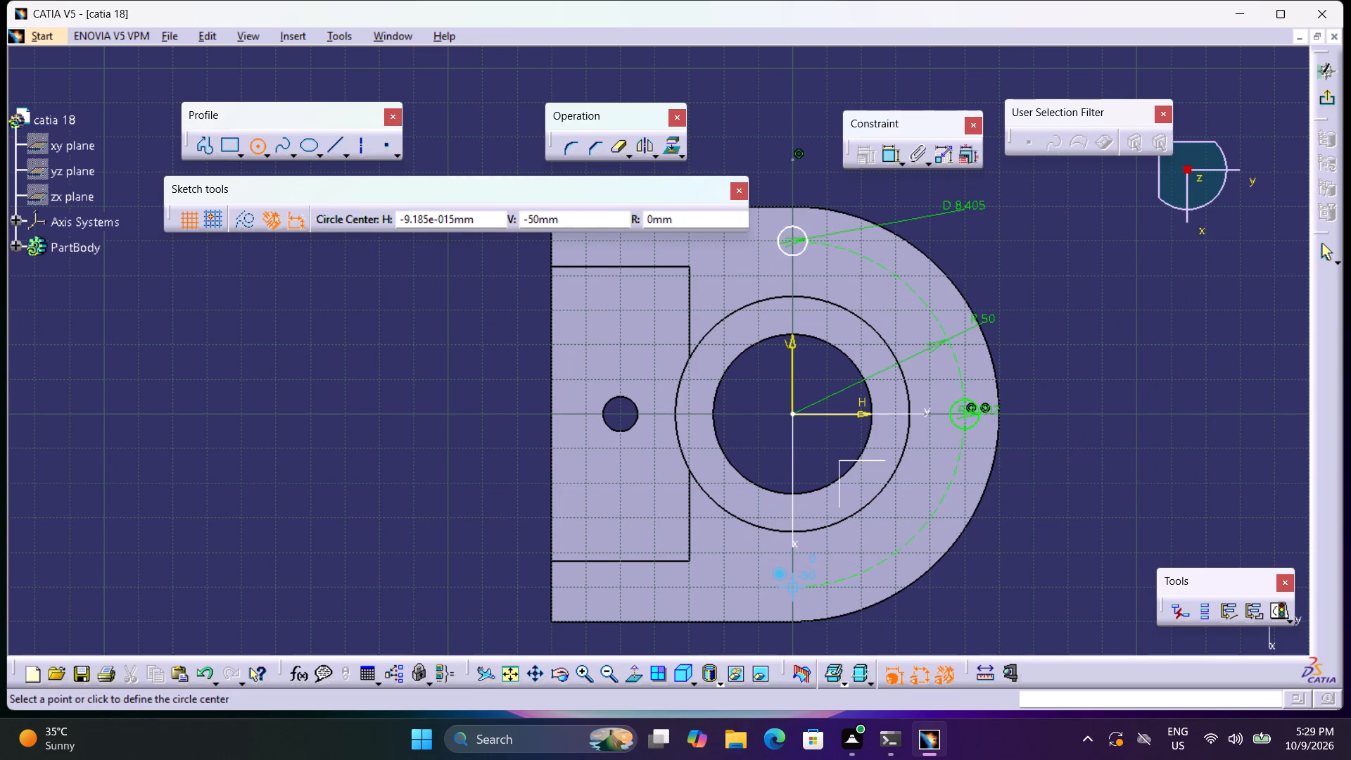
left_click(794, 590)
right_click(959, 400)
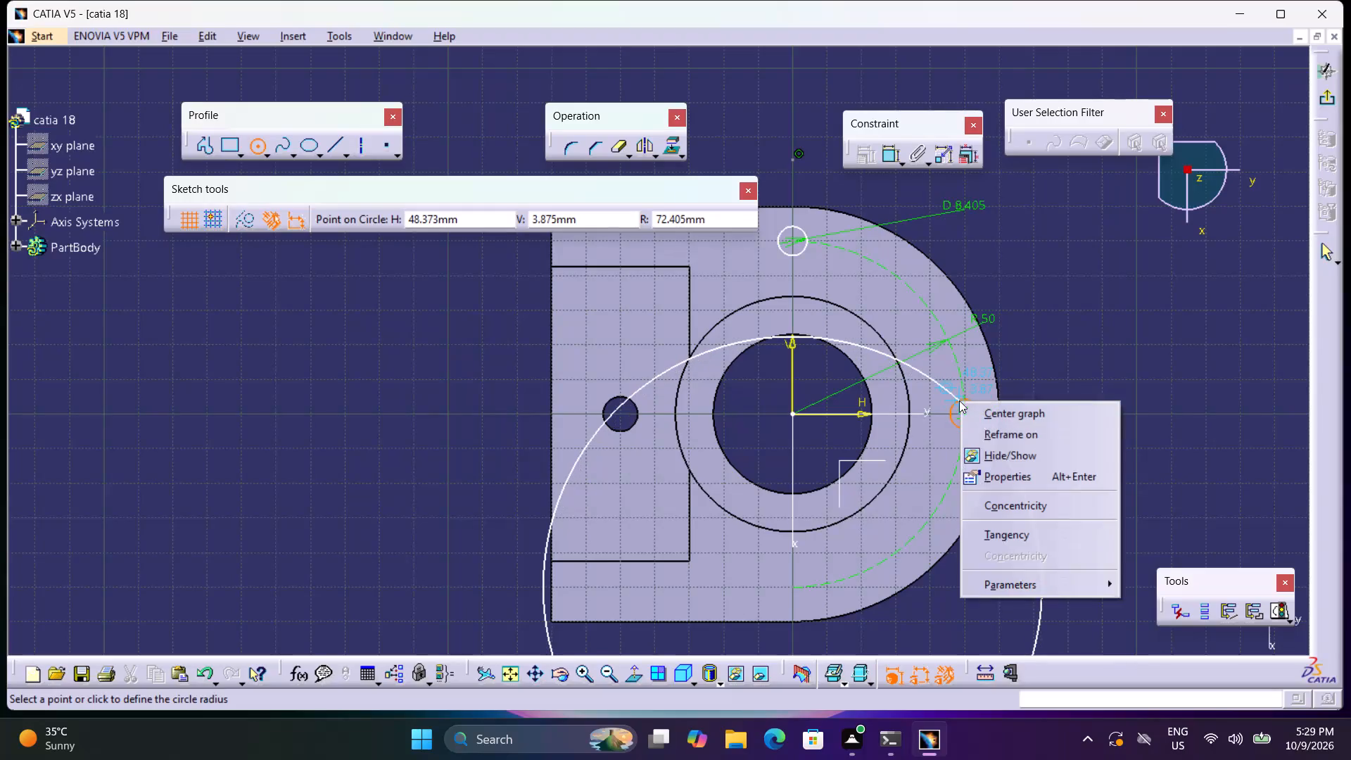
left_click(1145, 584)
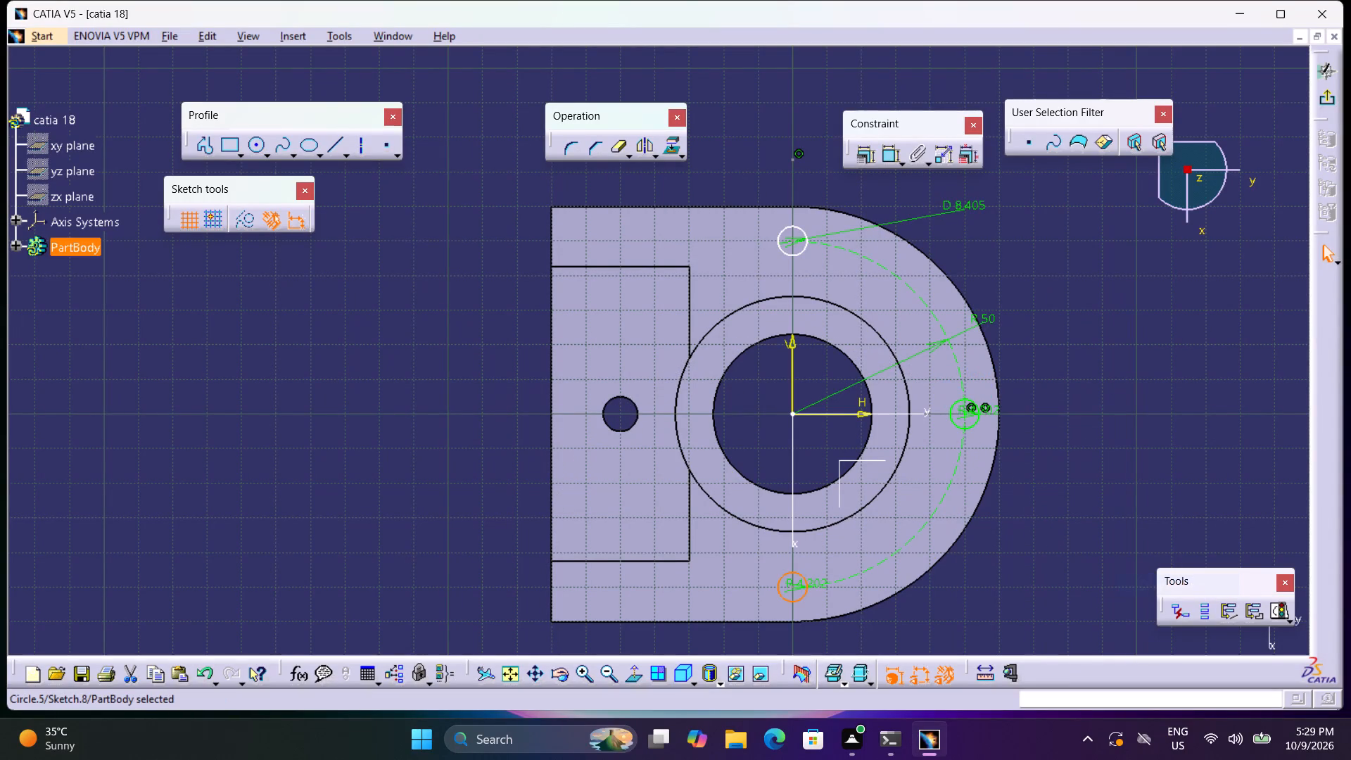
left_click(1092, 418)
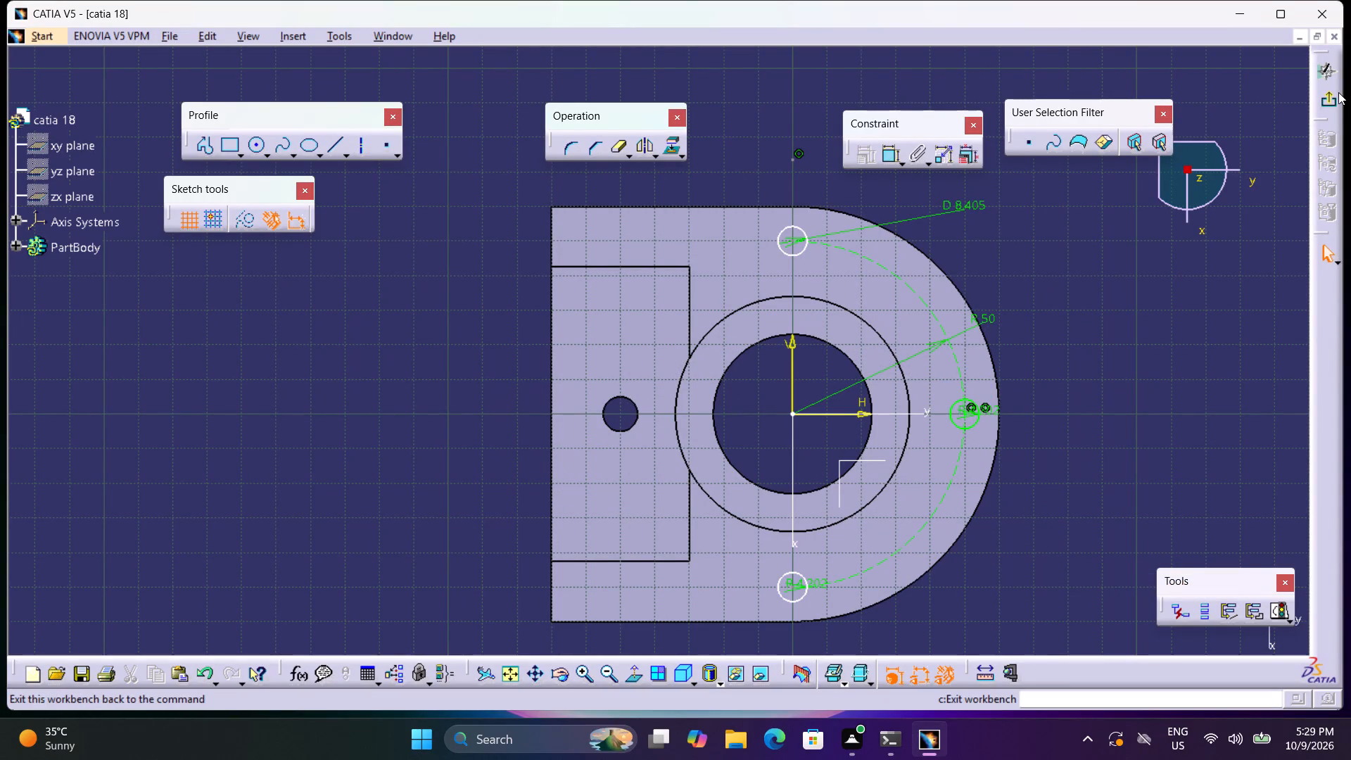
left_click(1331, 101)
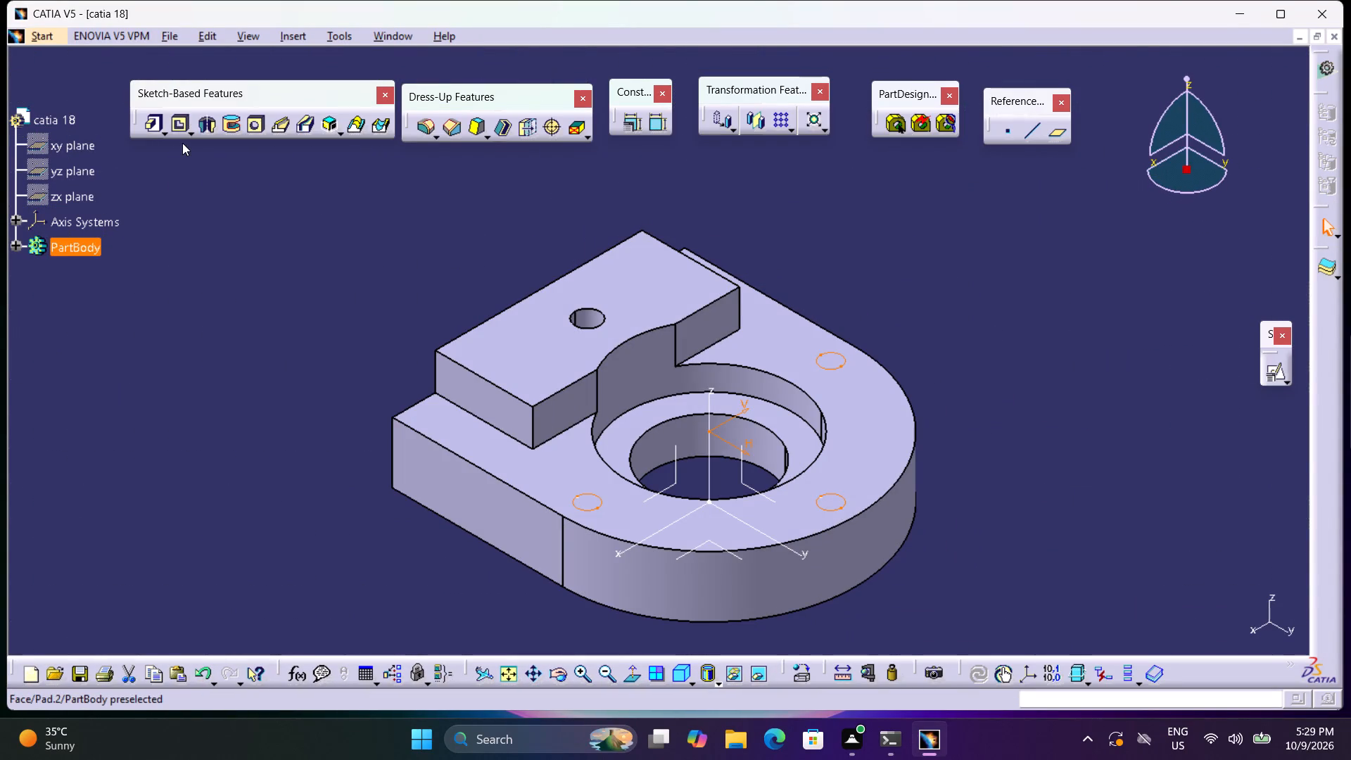
Pocket the sketch of three small circles through the D-shaped pad with an Up to next limit.
left_click(179, 122)
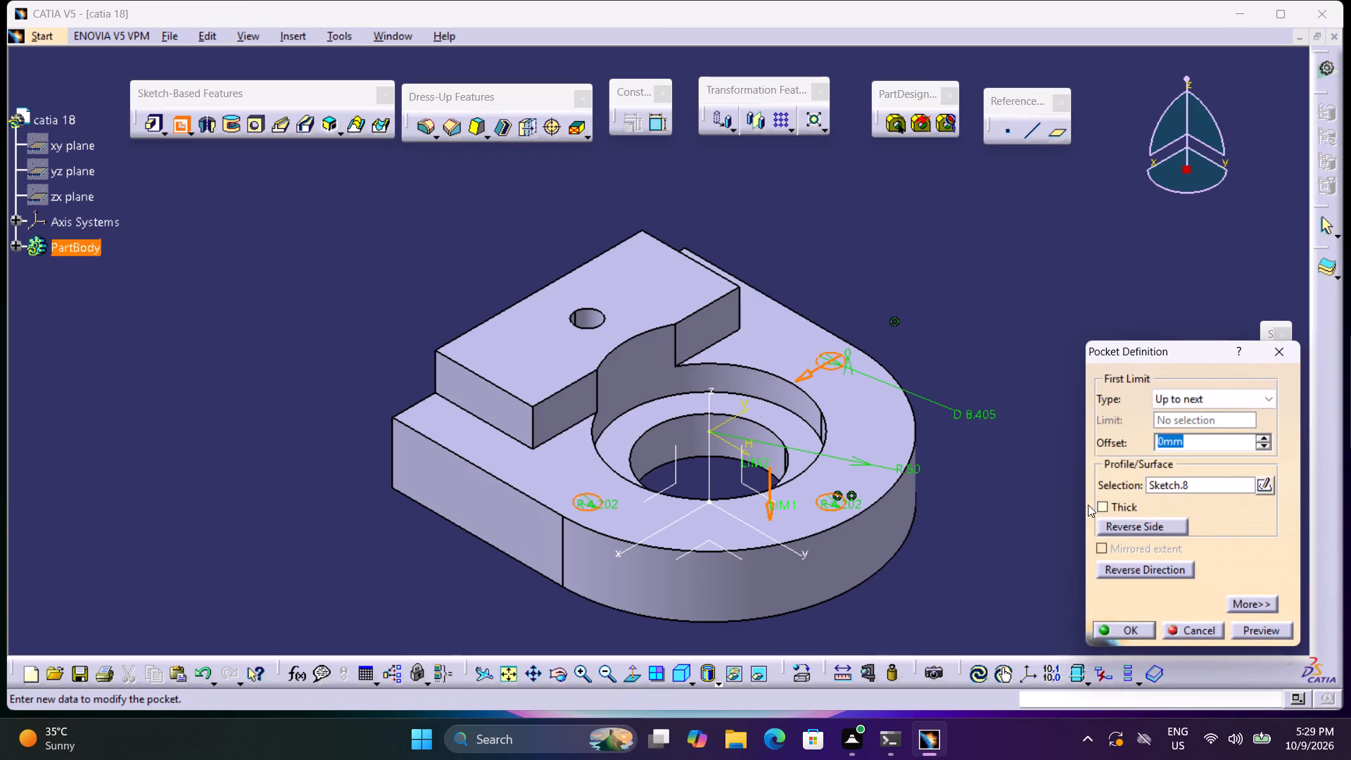
left_click(1119, 625)
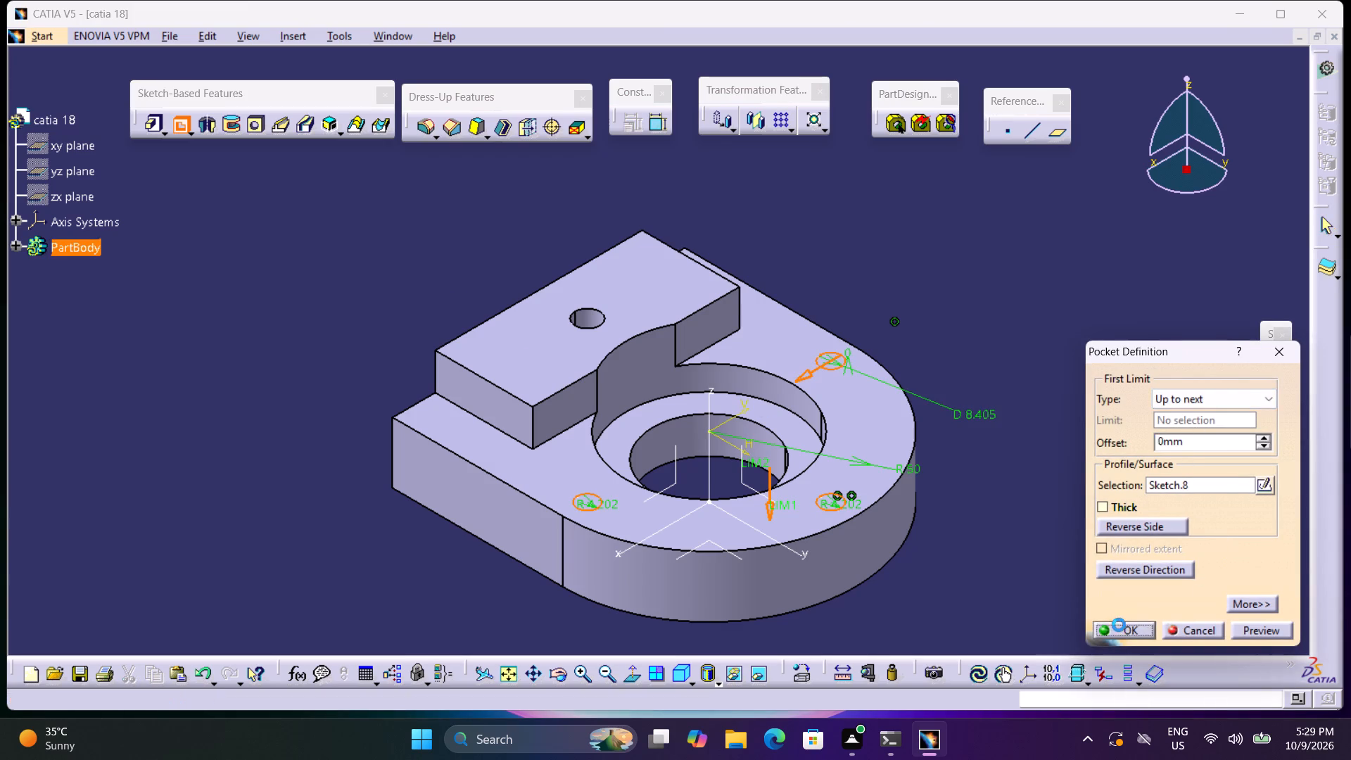
left_click(1060, 537)
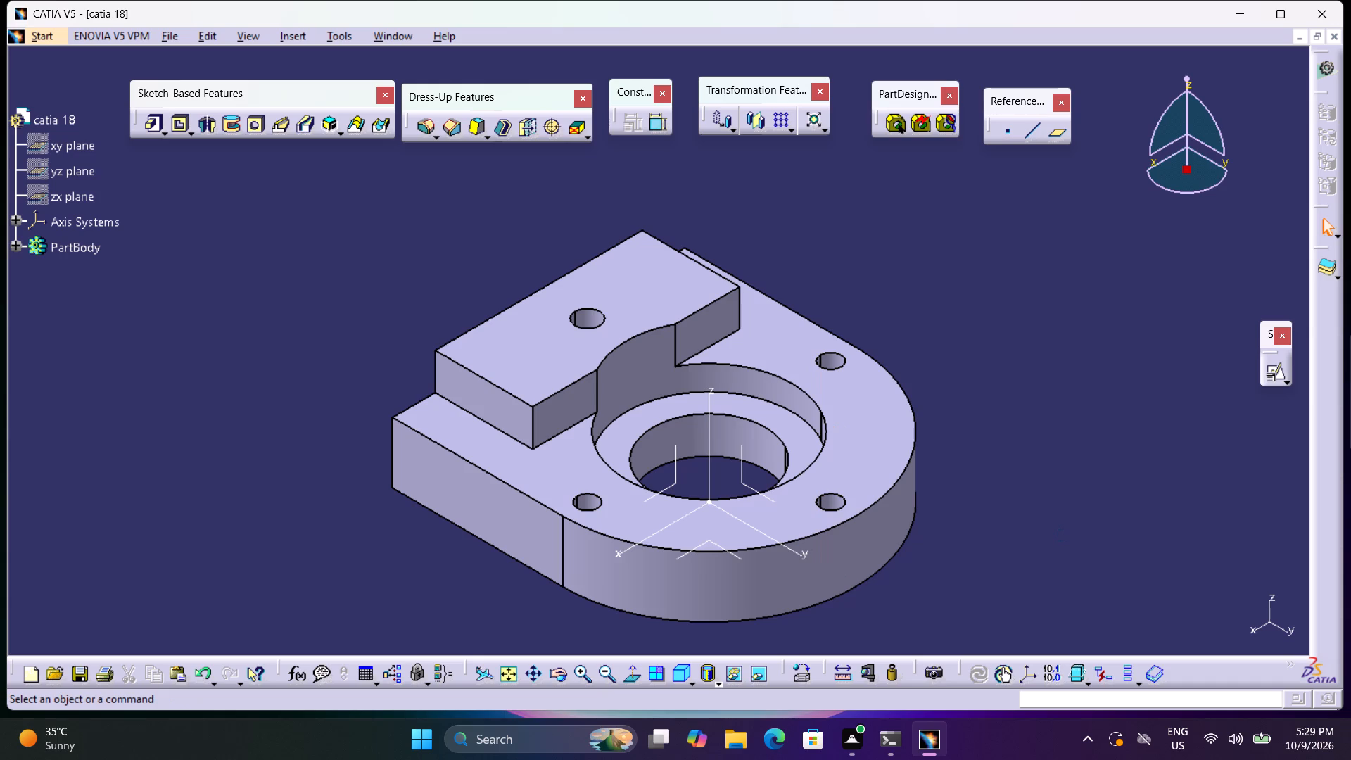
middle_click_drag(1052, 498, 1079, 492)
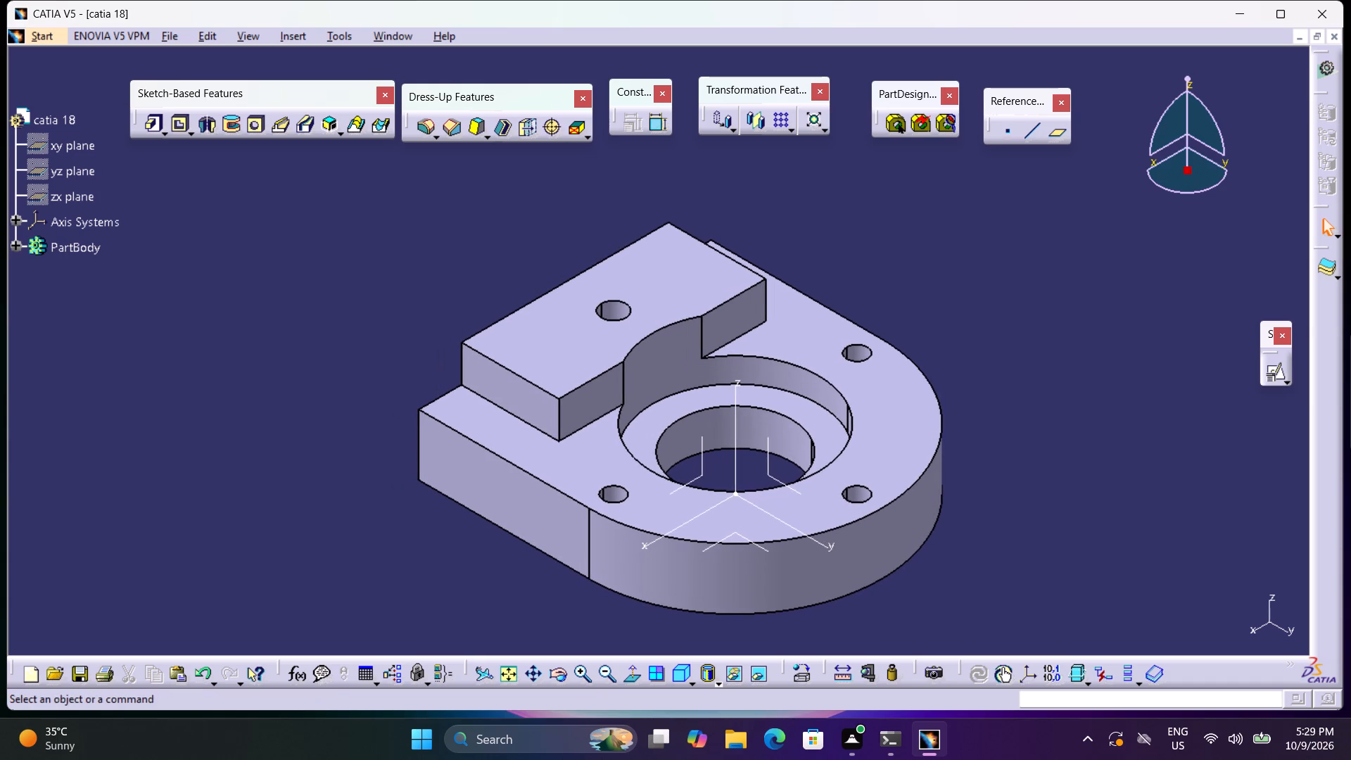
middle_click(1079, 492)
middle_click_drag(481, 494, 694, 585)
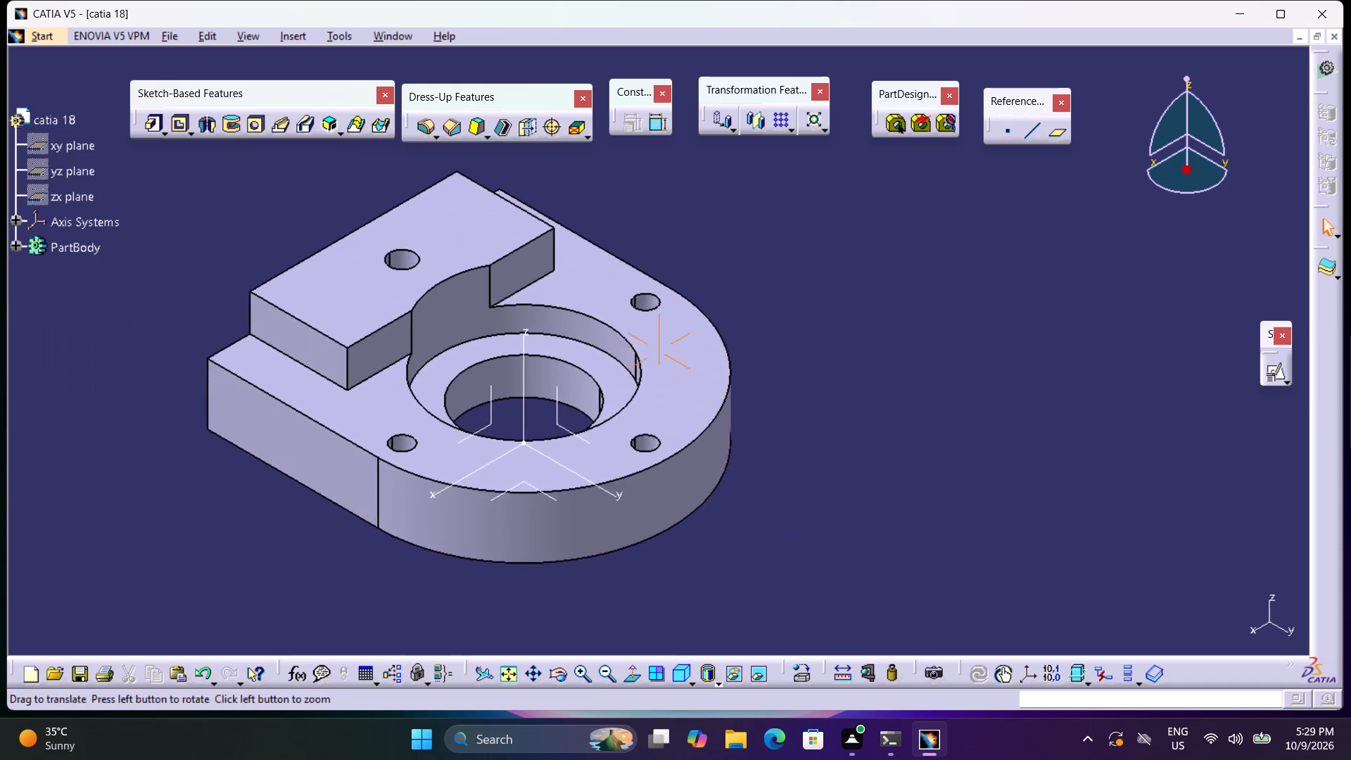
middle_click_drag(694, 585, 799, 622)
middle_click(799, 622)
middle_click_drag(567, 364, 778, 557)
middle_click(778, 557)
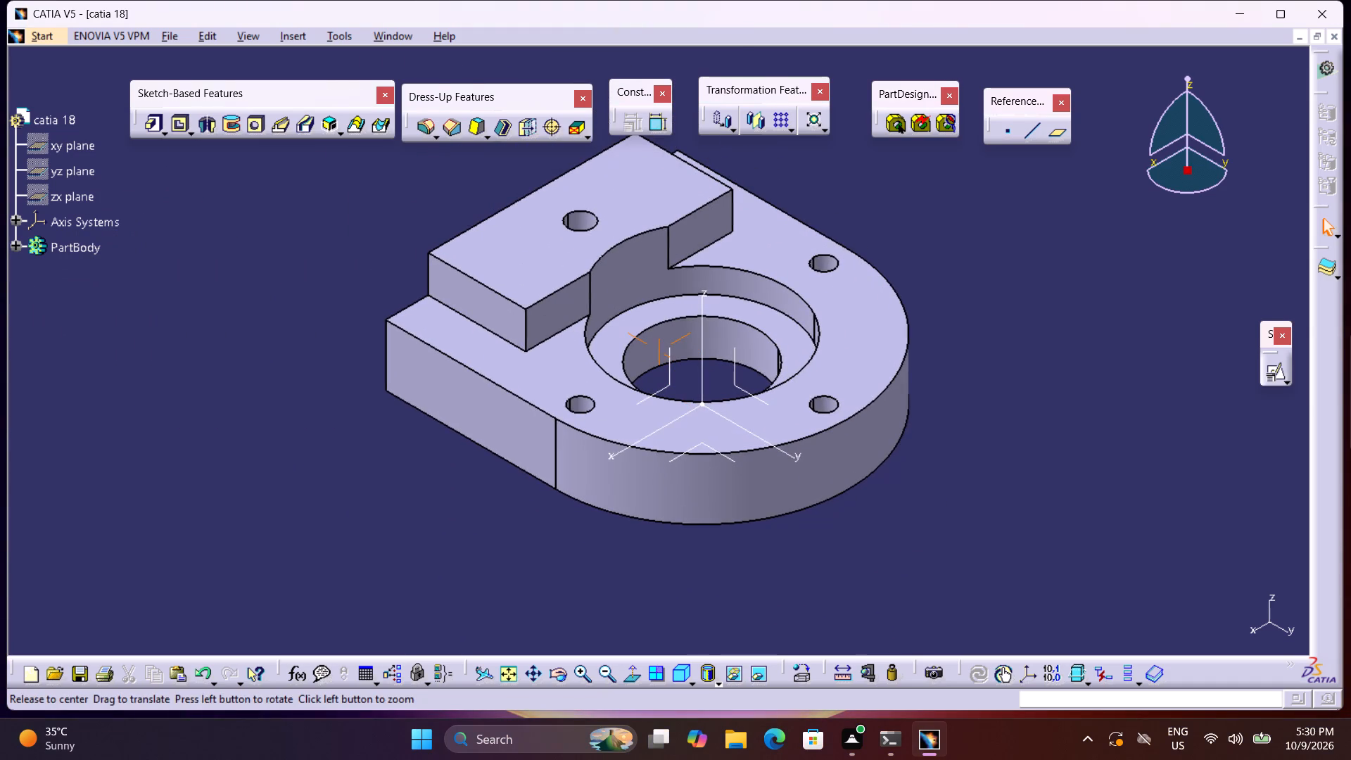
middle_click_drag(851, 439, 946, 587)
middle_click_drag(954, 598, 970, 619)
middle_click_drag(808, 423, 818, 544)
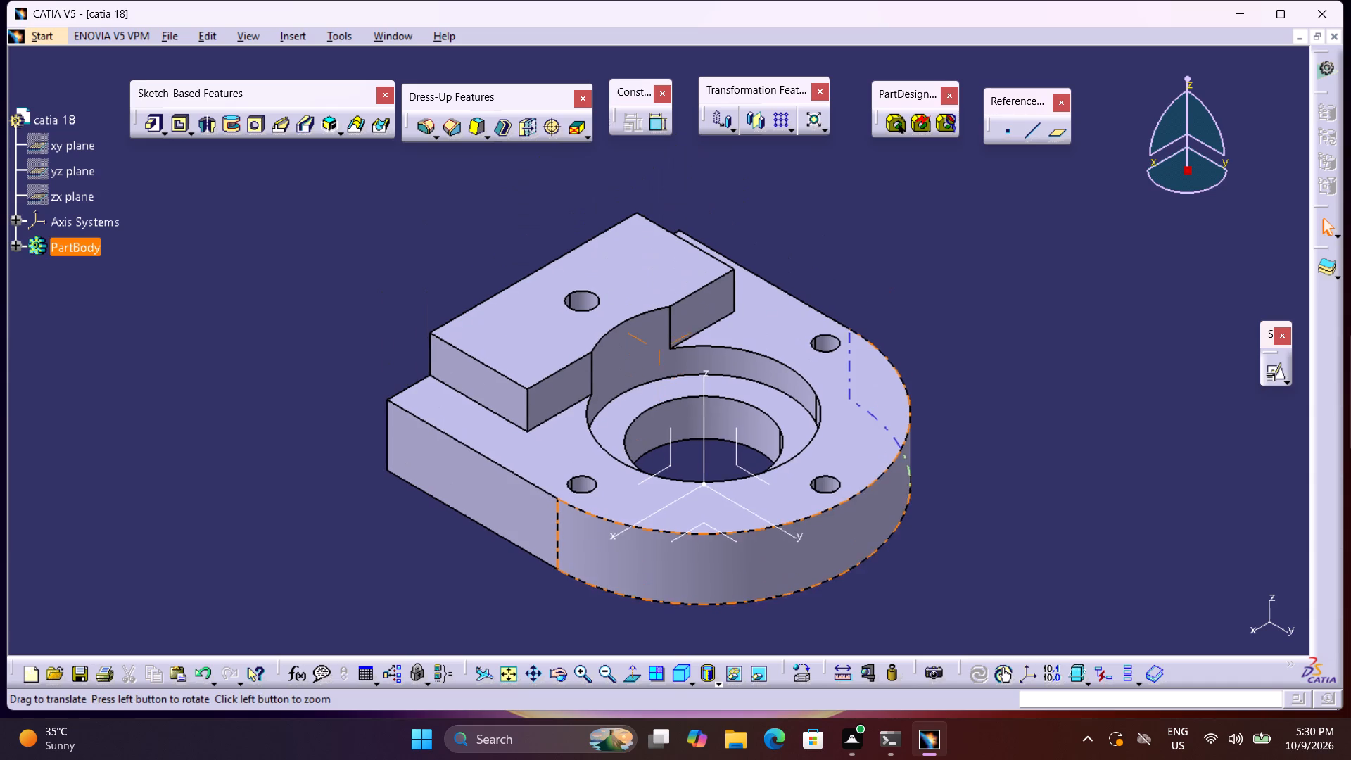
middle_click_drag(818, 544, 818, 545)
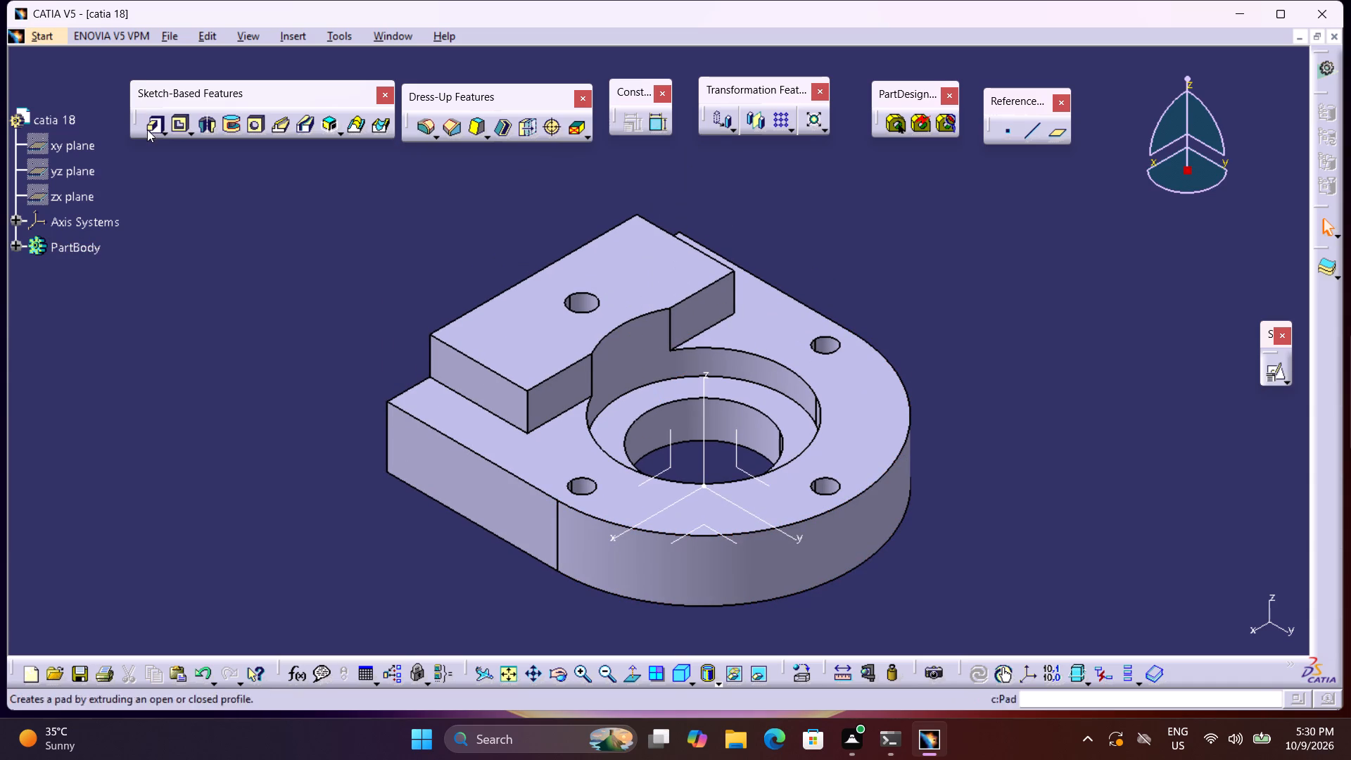
Start a positioned sketch on the D-shaped pad's top face with implicit origin and orientation.
left_click(1271, 380)
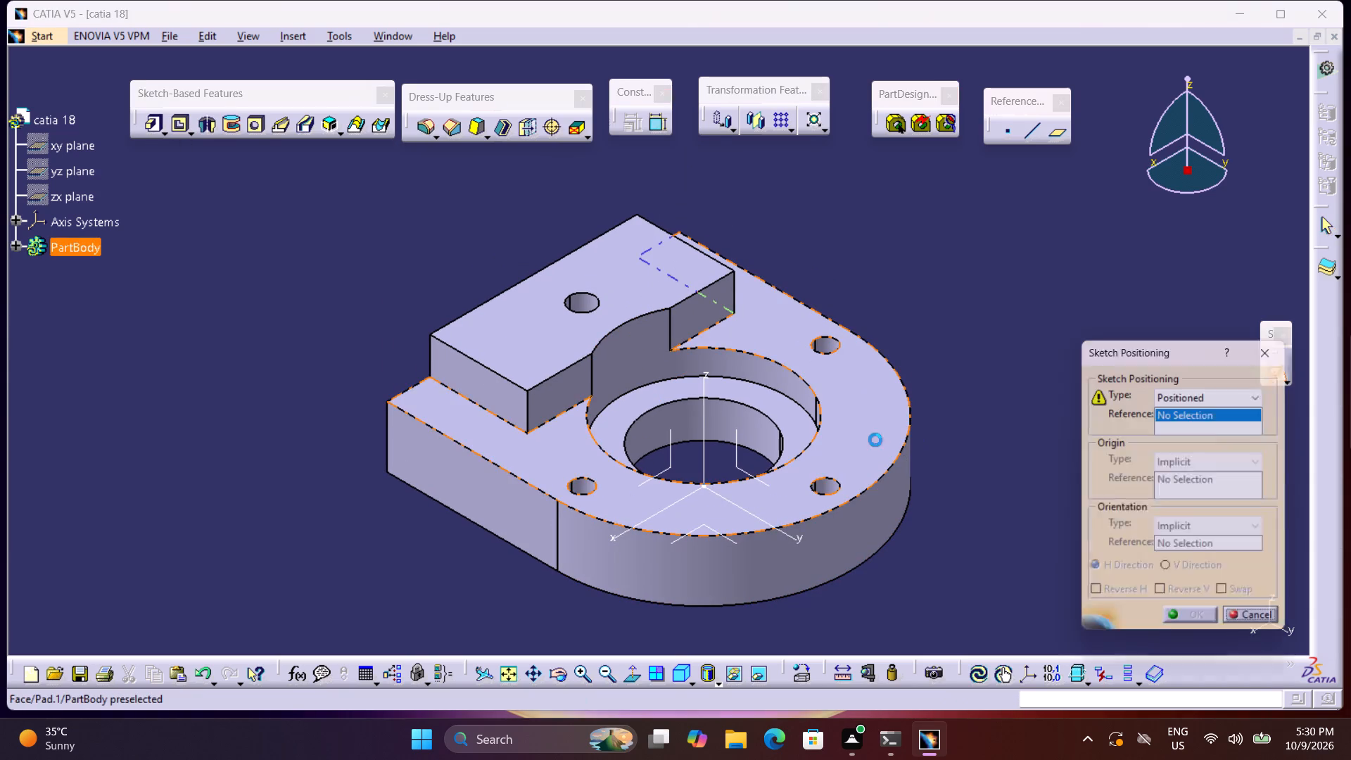
double_click(856, 434)
left_click(1179, 634)
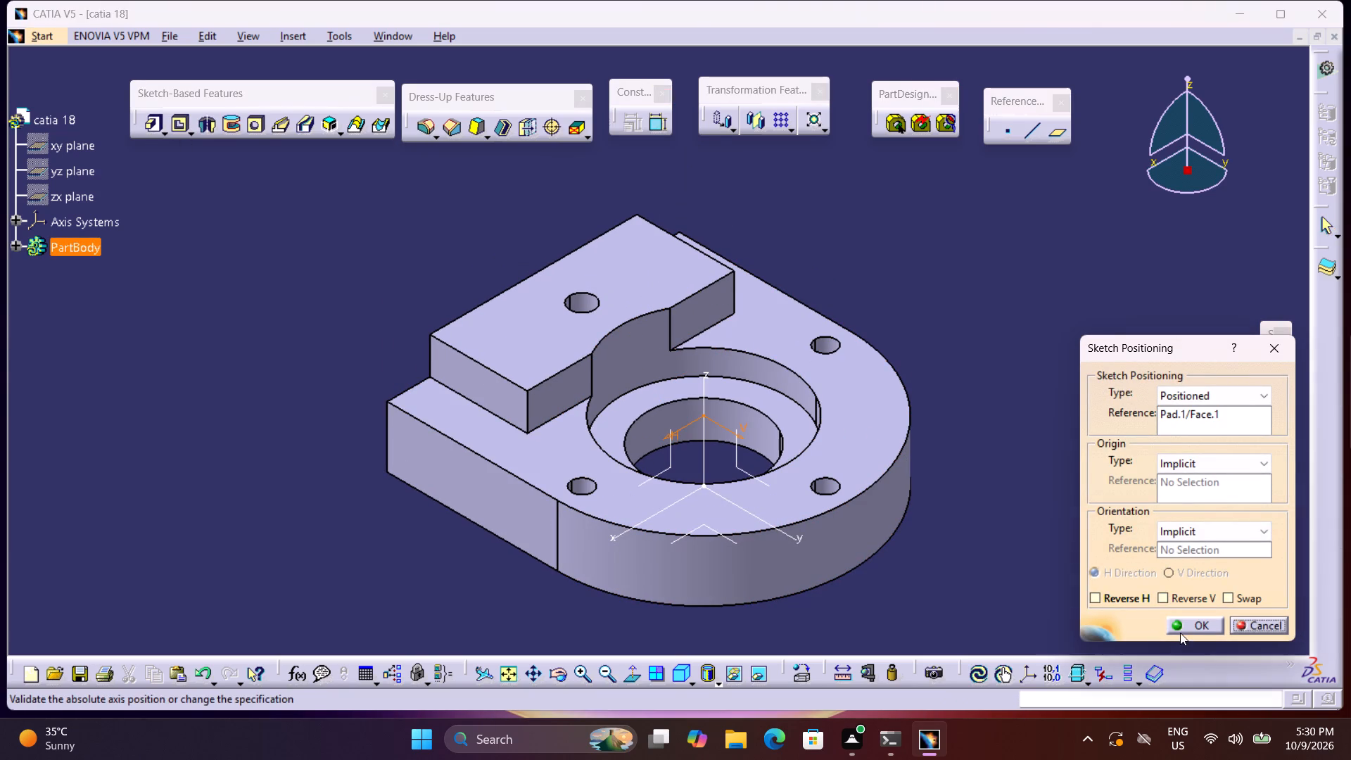
left_click(1178, 631)
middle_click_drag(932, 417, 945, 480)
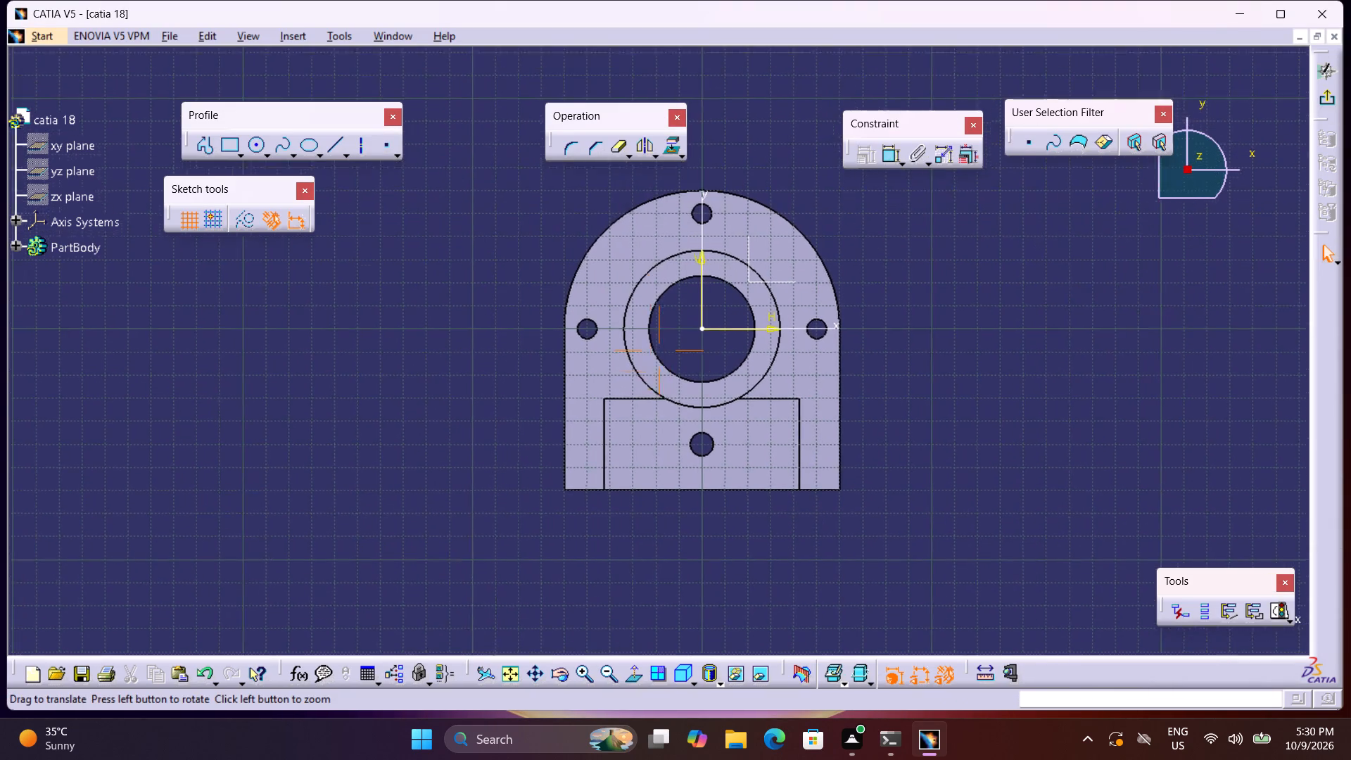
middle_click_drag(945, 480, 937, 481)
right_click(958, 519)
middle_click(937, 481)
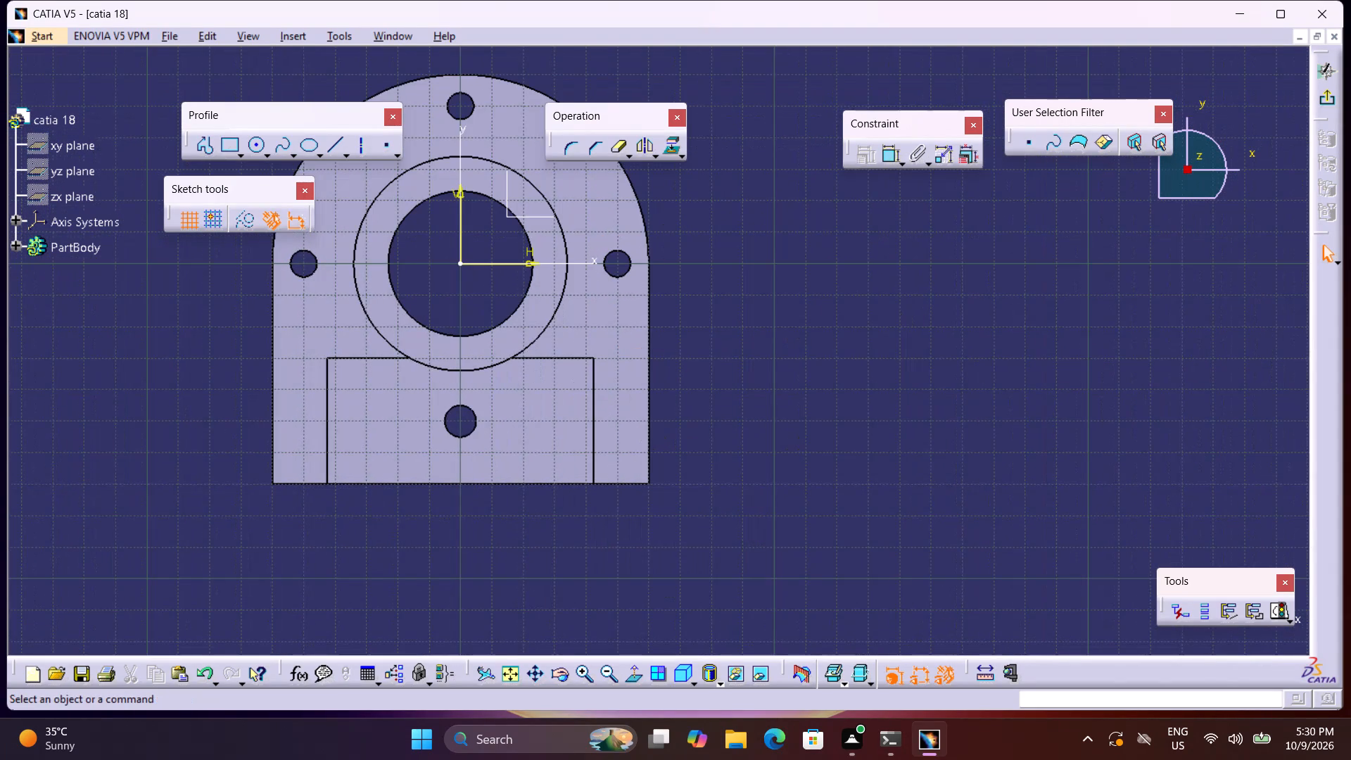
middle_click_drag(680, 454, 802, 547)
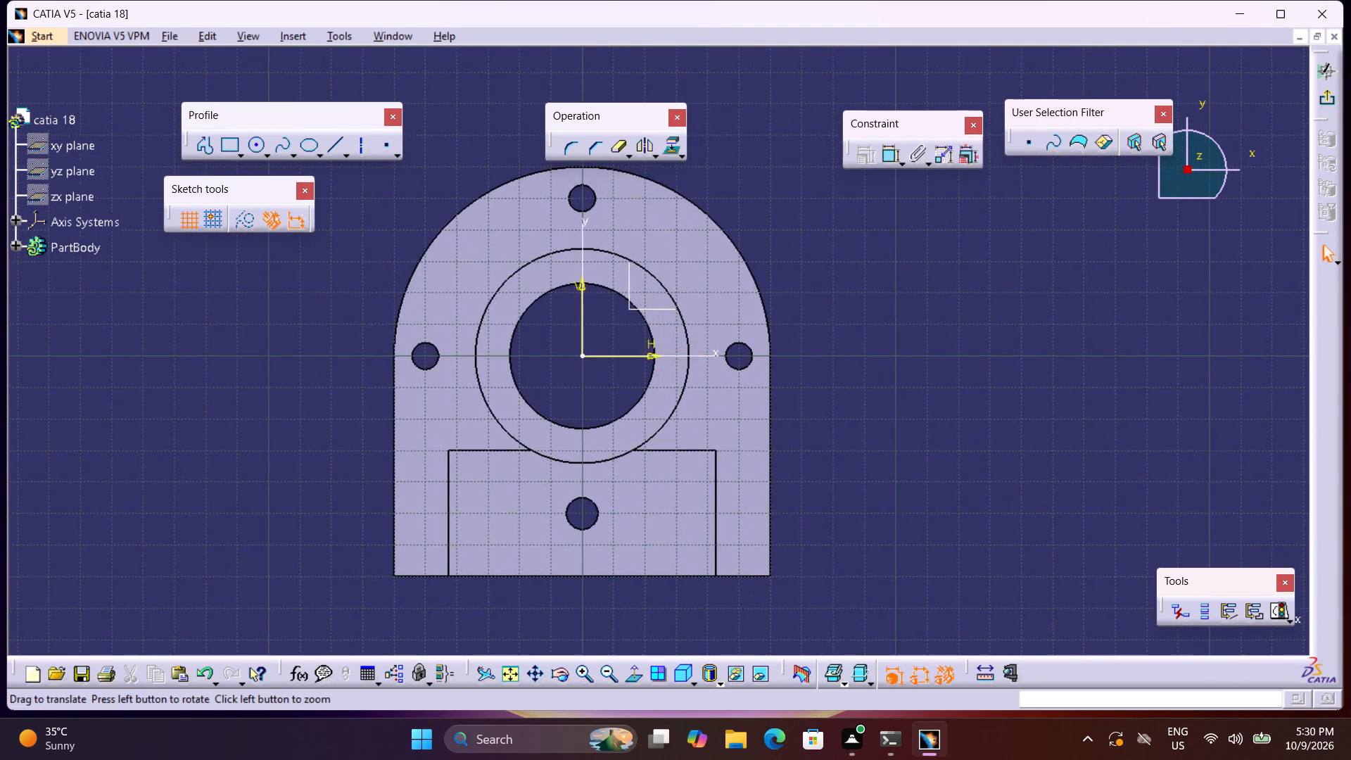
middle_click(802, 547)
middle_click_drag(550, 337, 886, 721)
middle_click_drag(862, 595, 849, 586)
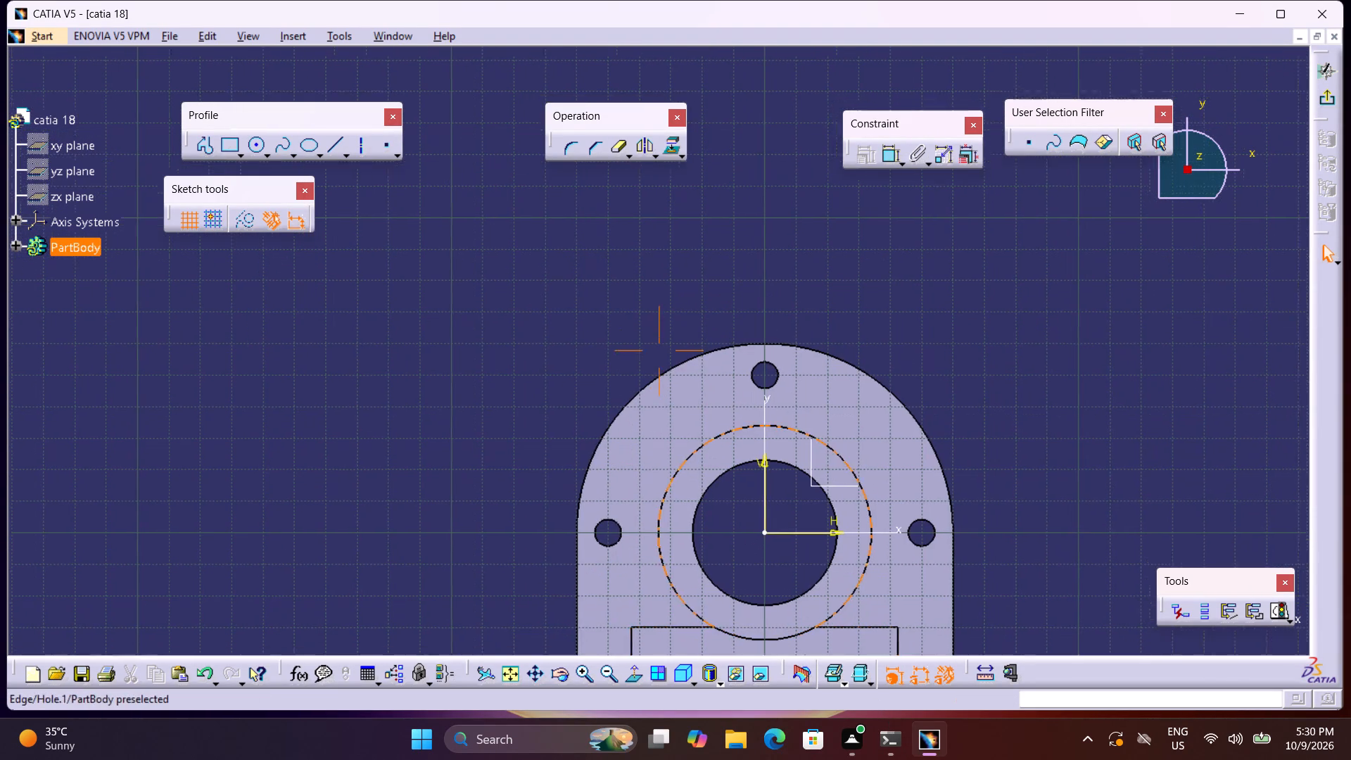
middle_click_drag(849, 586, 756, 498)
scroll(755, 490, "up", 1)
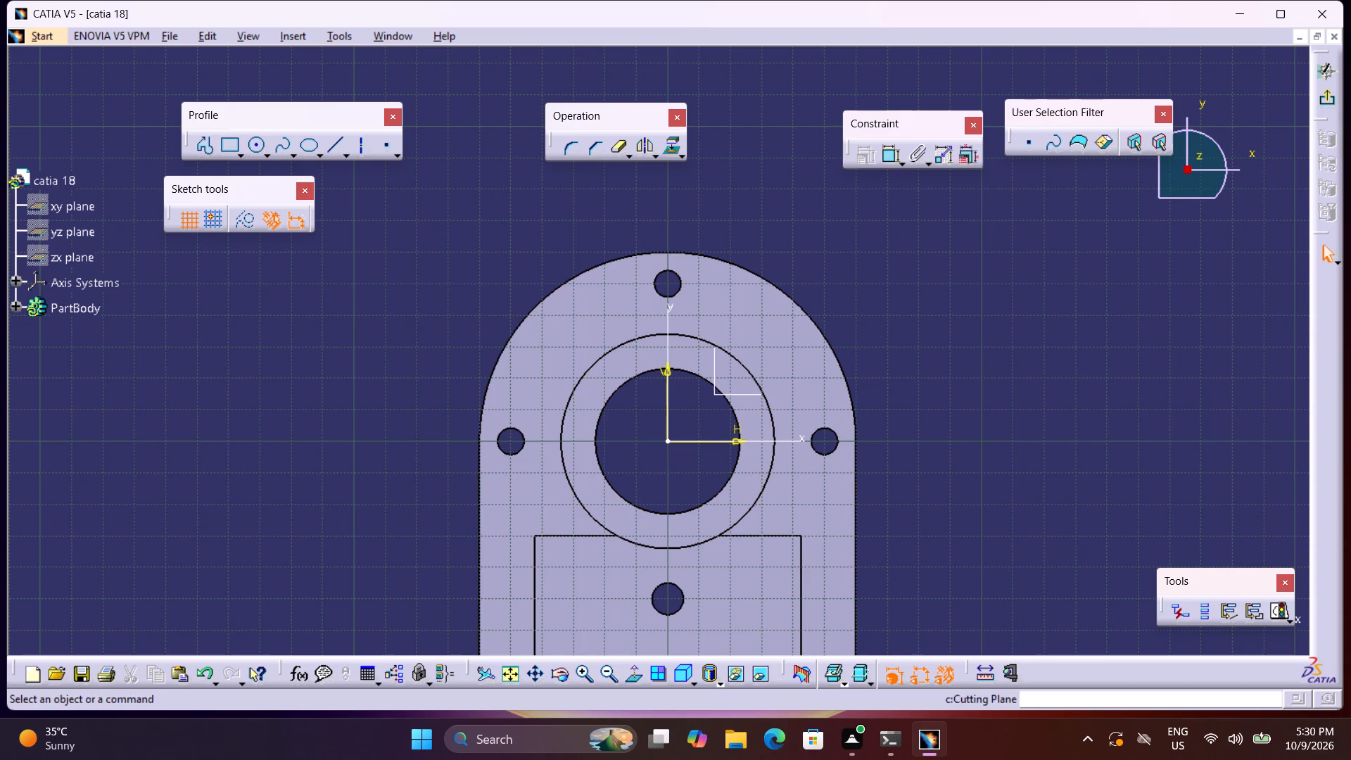
Sketch an ellipse with a major radius of about 18 mm straddling the block's side edge, and exit the sketch.
middle_click_drag(710, 484, 690, 430)
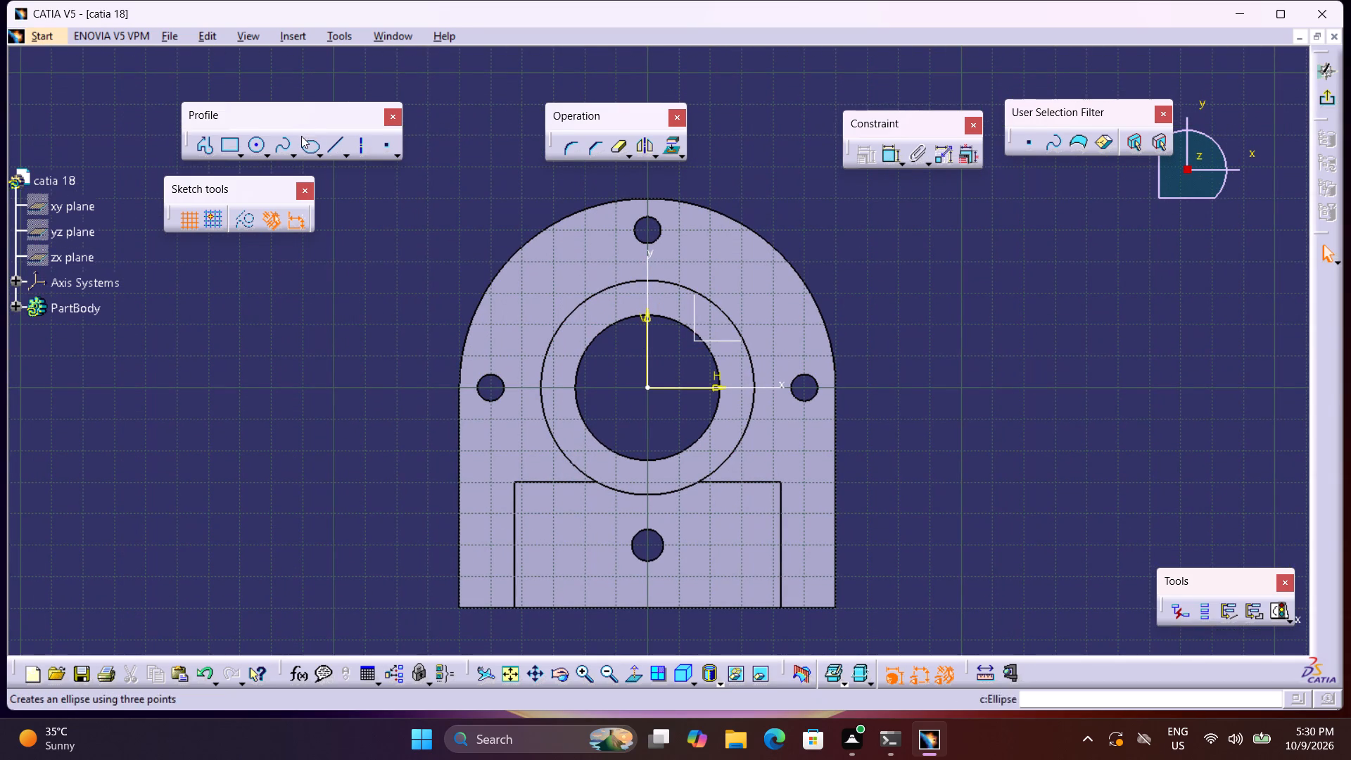
left_click(302, 139)
left_click(519, 535)
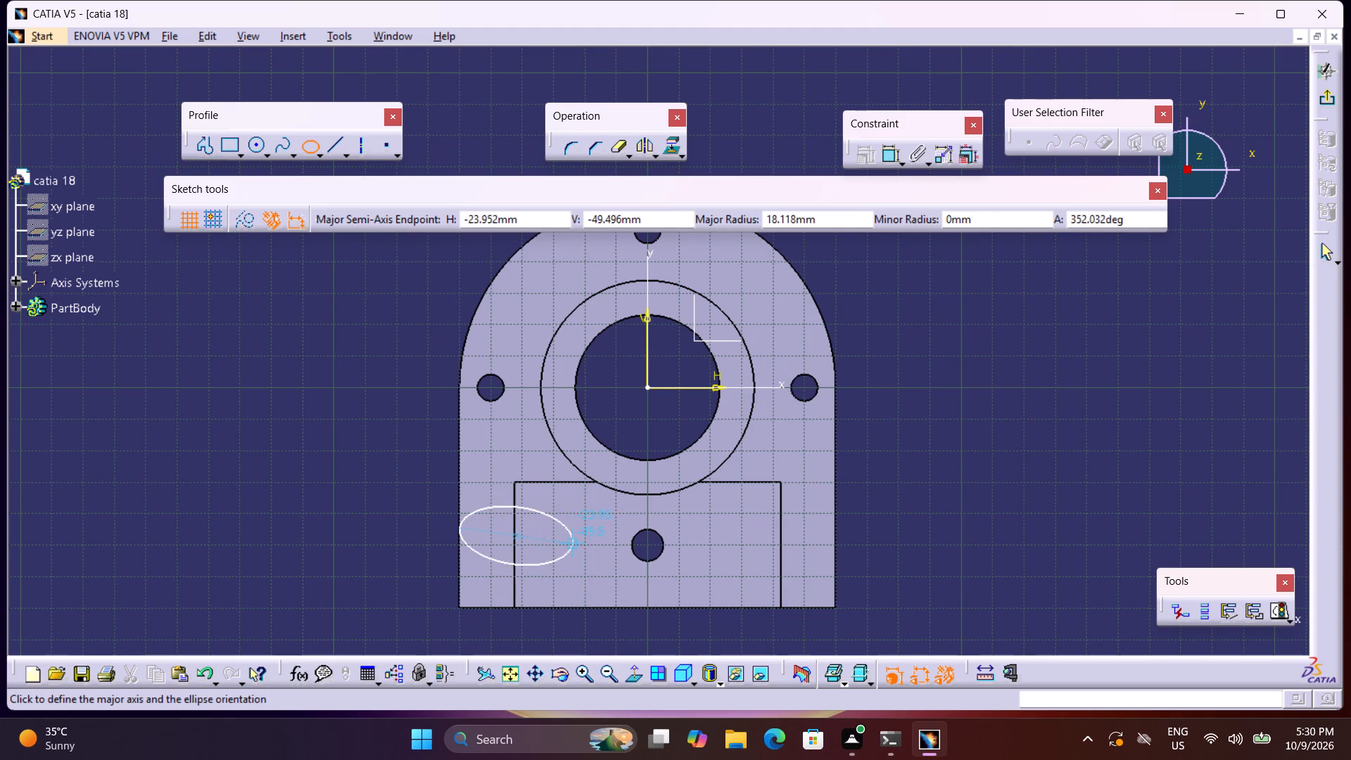
left_click(573, 543)
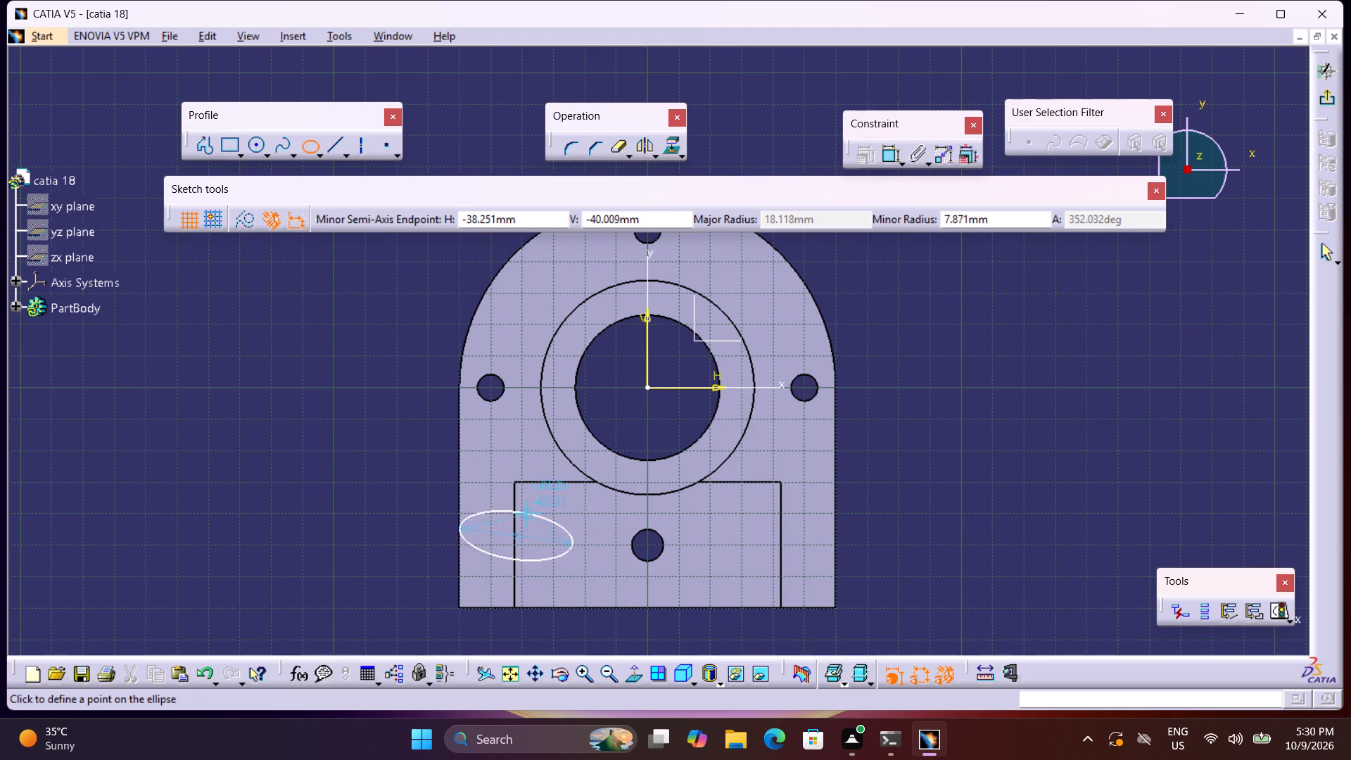
left_click(532, 466)
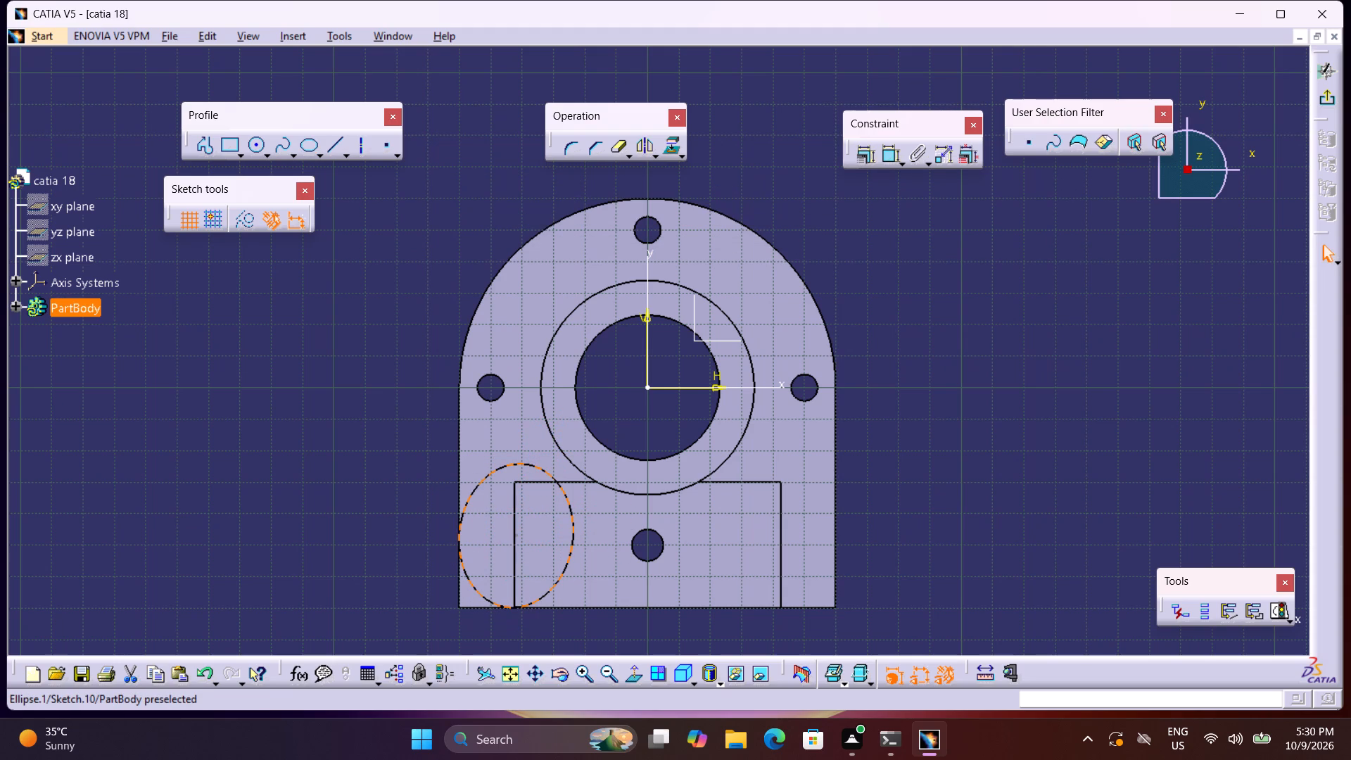
left_click(1321, 103)
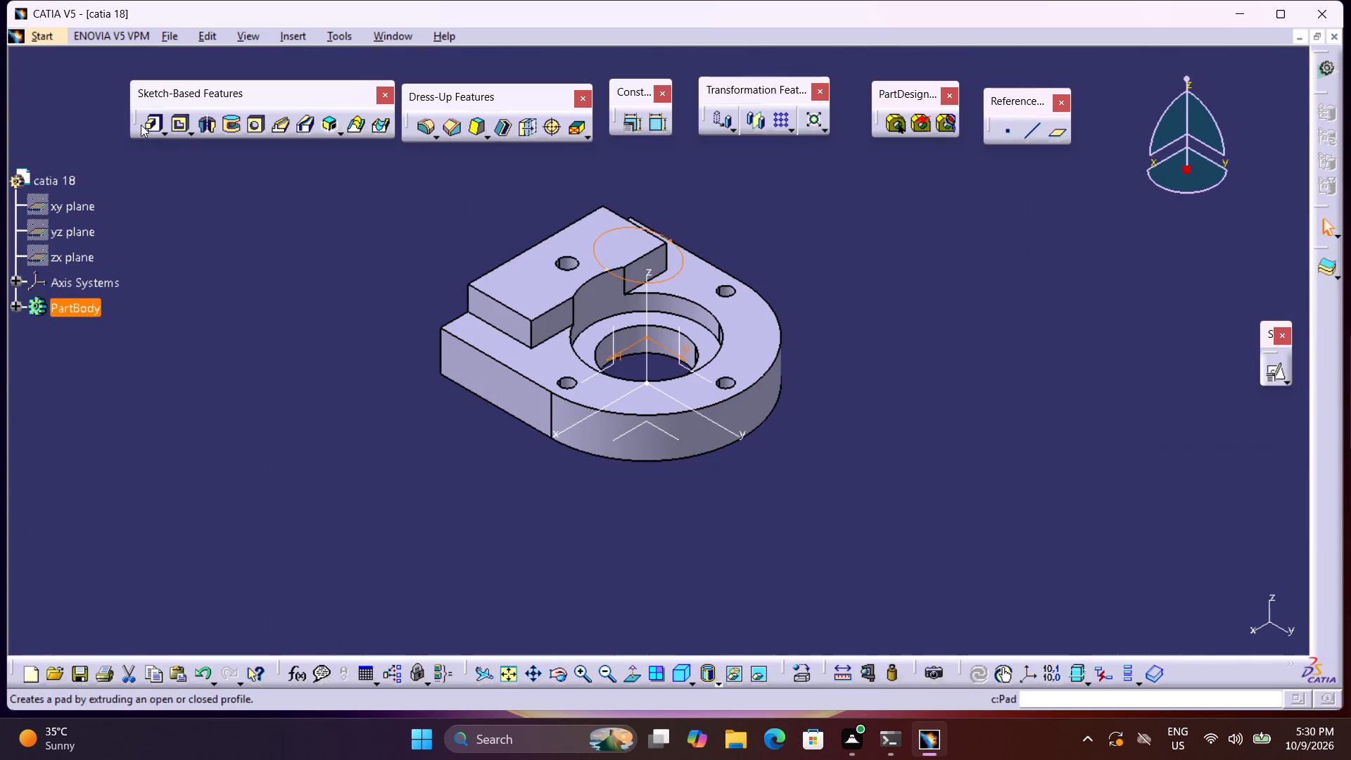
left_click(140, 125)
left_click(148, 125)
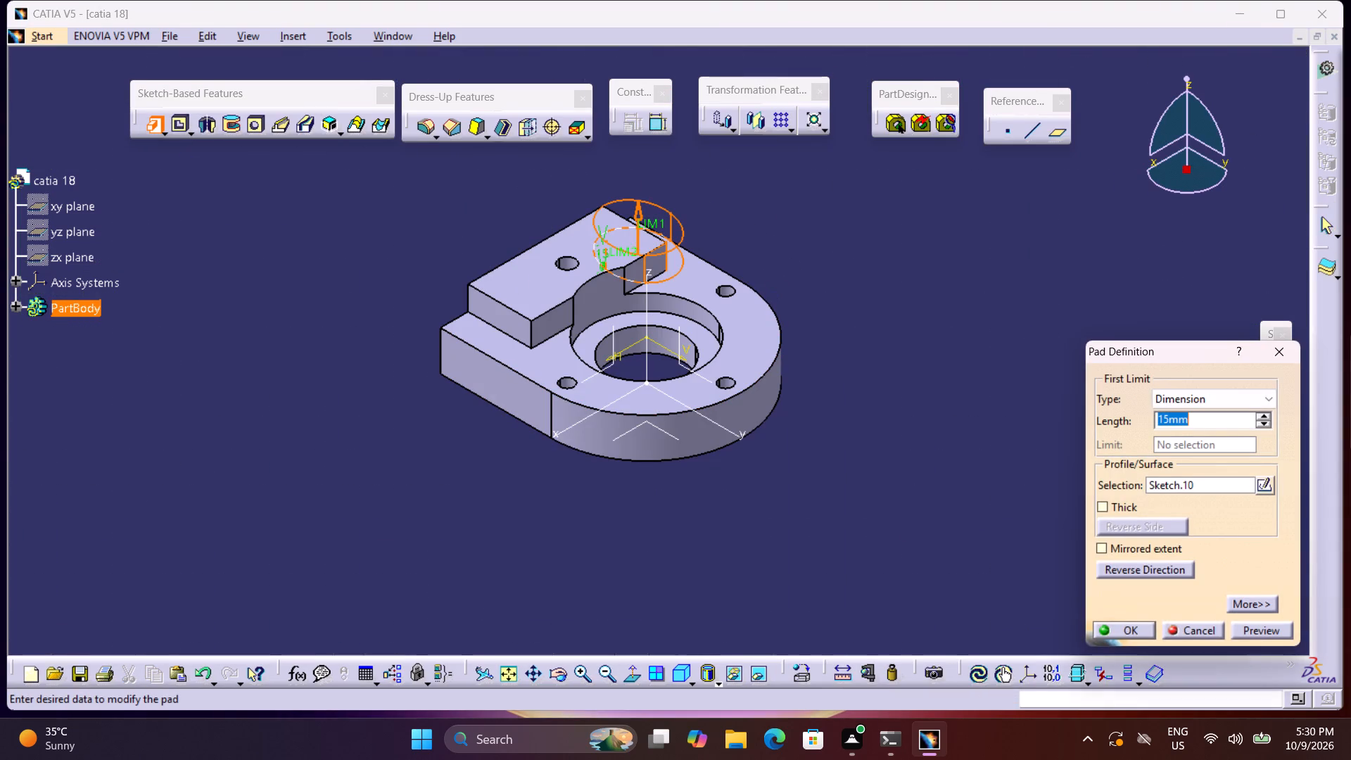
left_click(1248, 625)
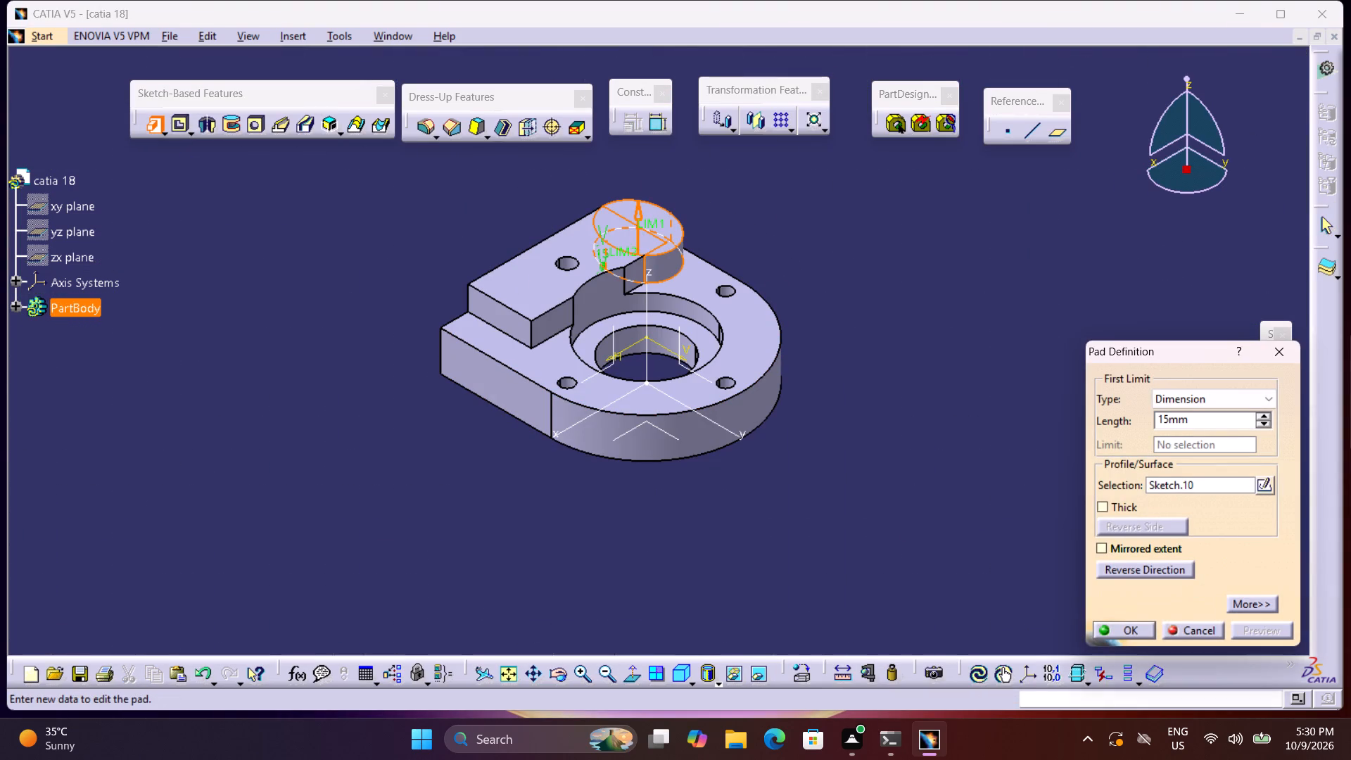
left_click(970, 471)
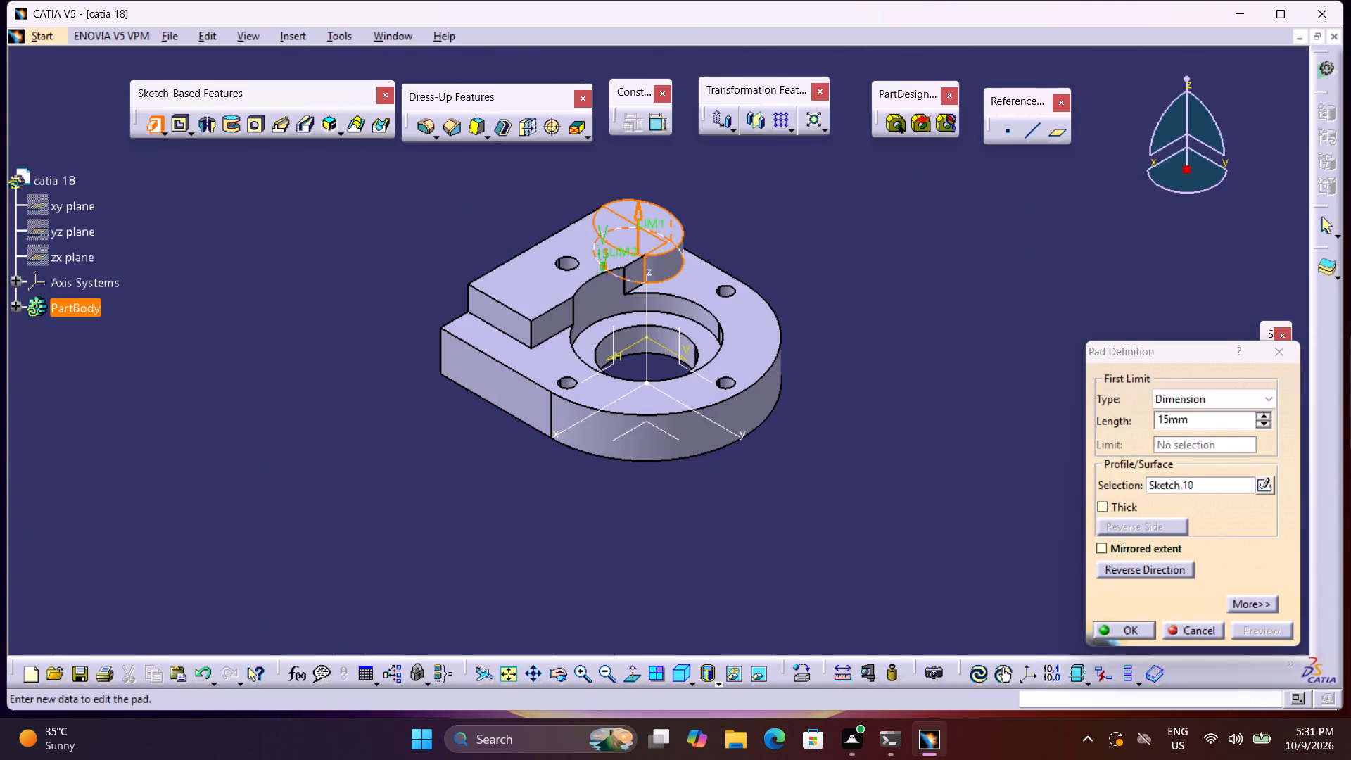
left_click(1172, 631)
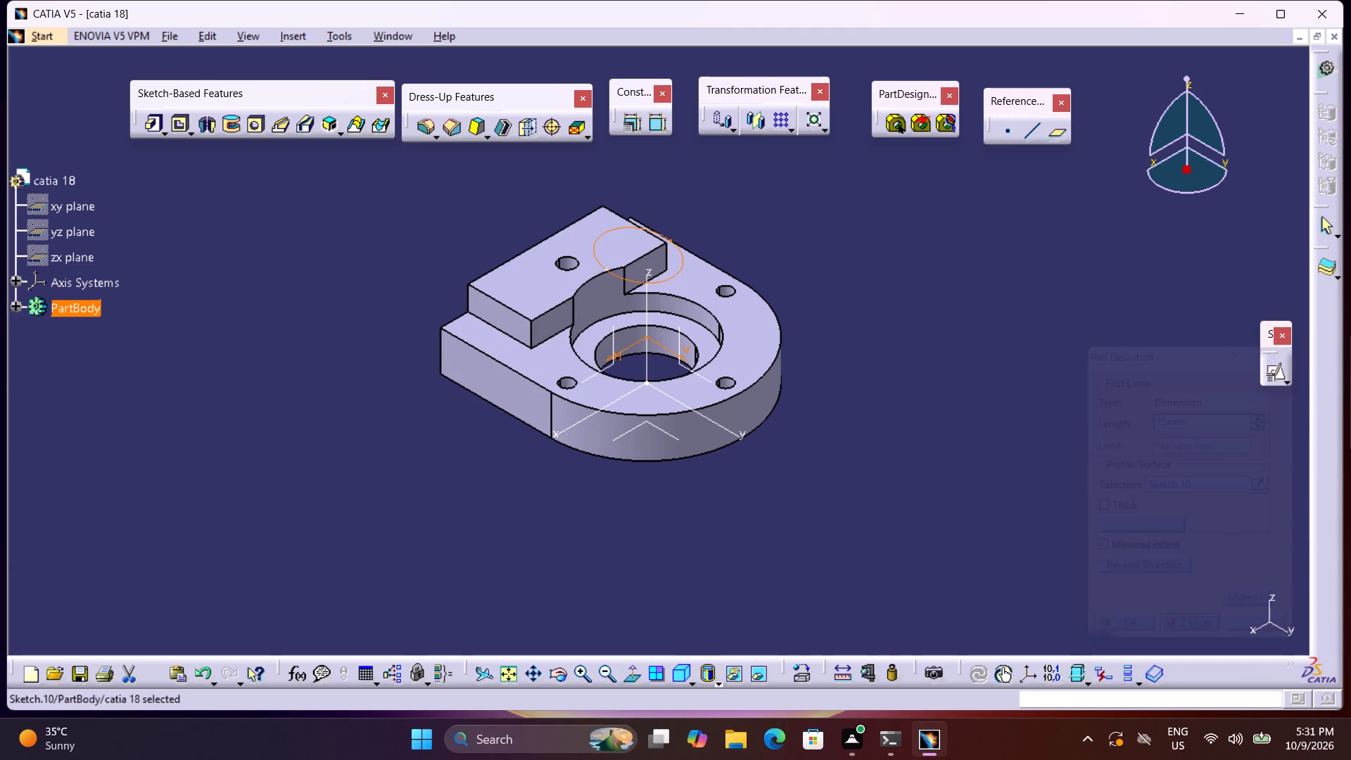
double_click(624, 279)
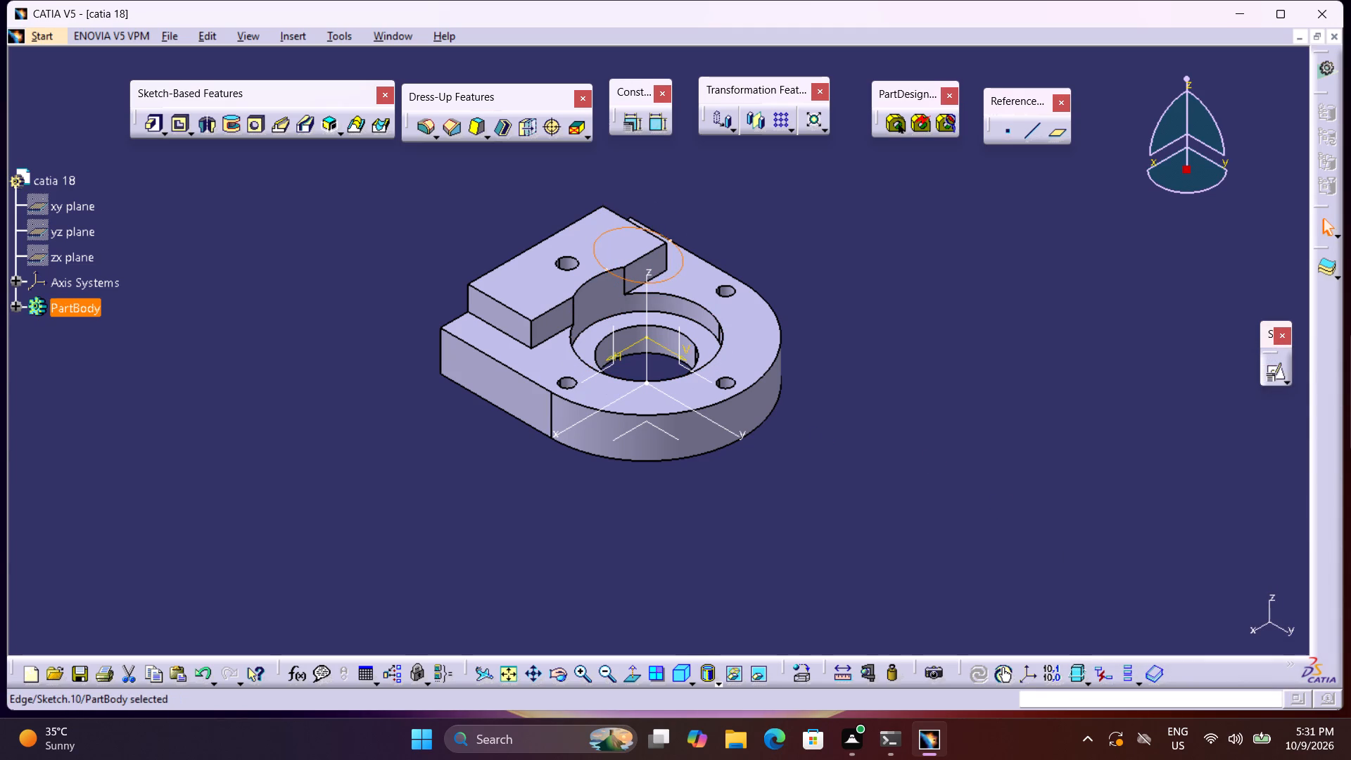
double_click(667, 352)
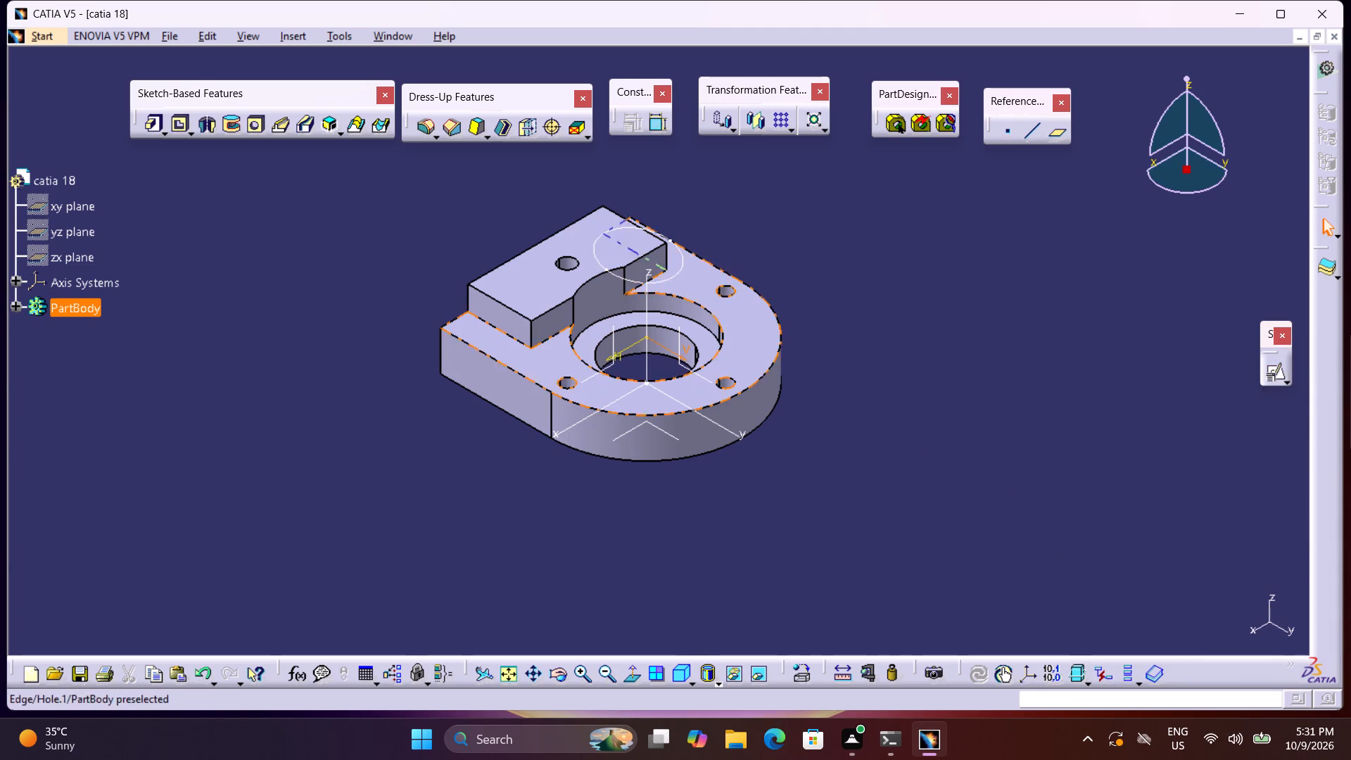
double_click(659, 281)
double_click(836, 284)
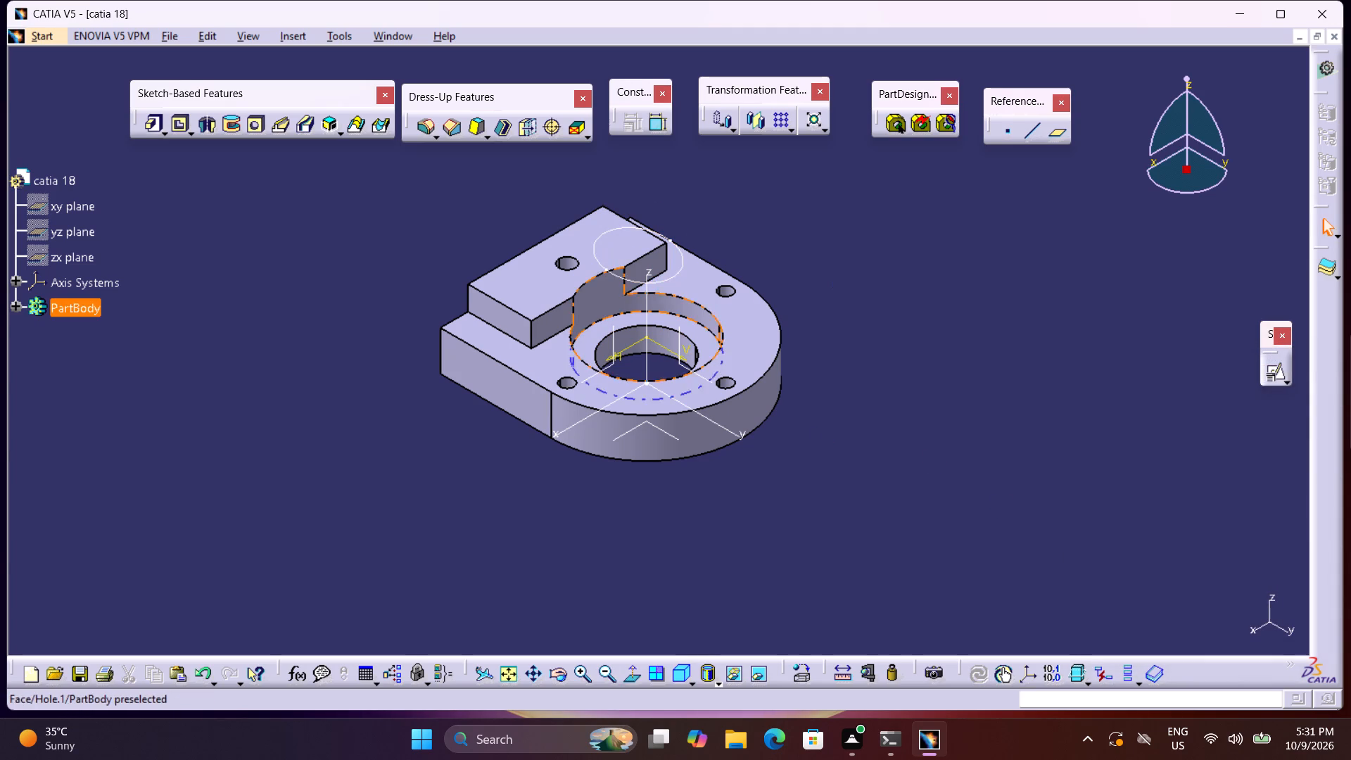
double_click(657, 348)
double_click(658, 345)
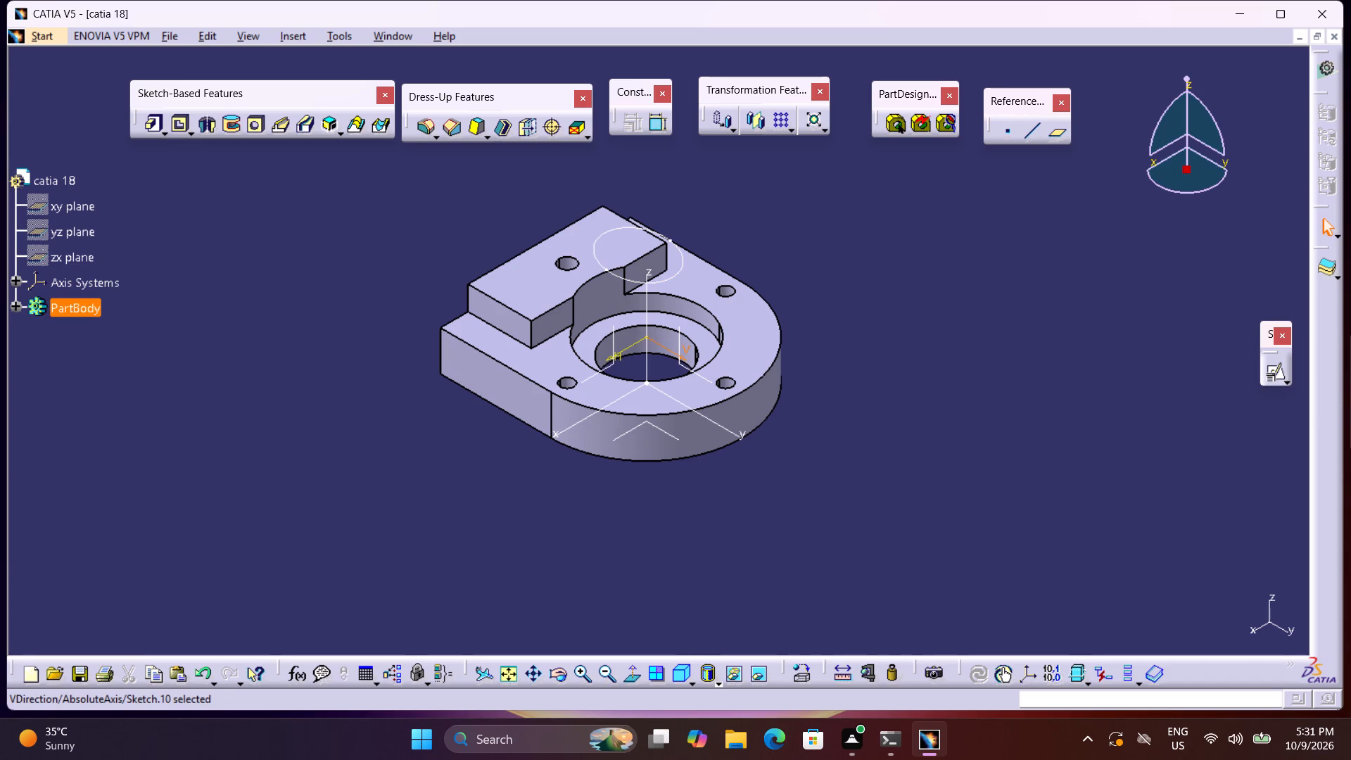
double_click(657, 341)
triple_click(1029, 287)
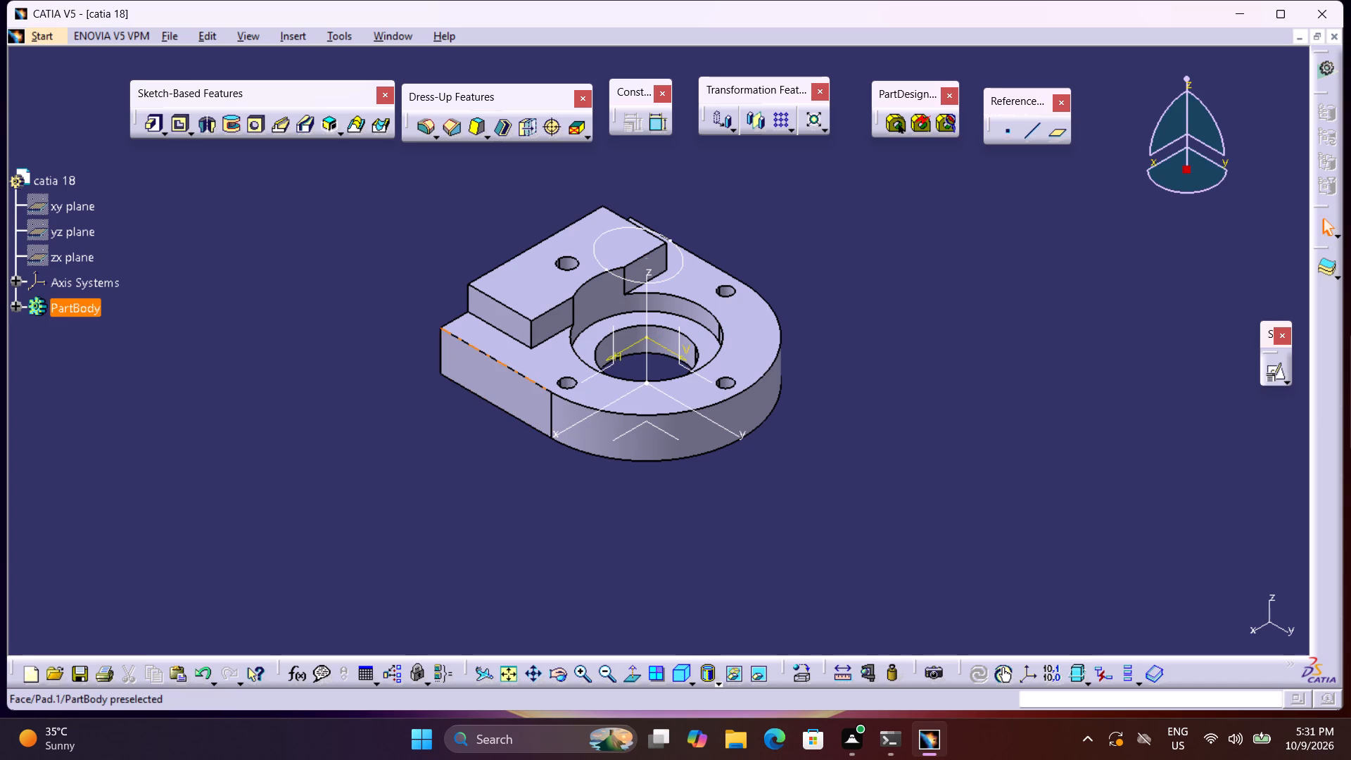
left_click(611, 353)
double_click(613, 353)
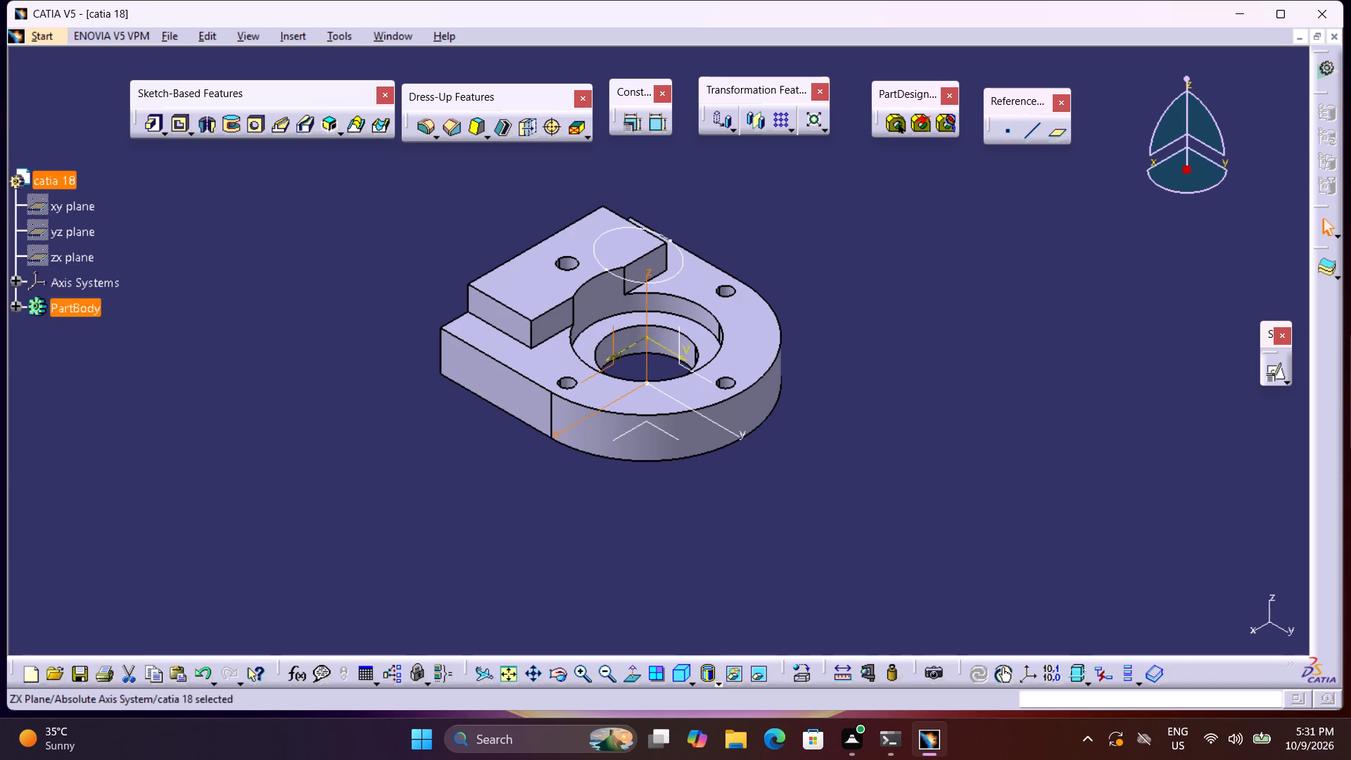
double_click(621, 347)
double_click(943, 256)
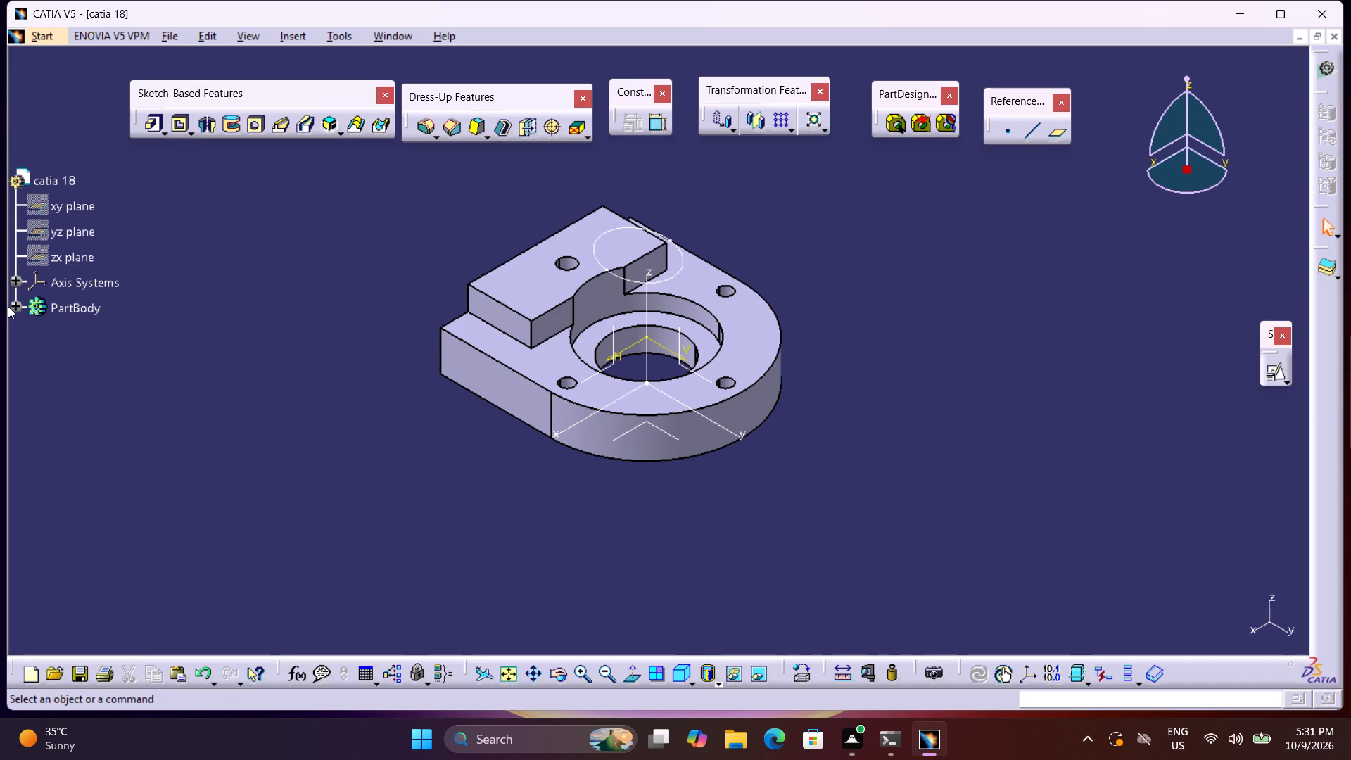
Expand the PartBody and reopen the ellipse's sketch, Sketch.10, for editing.
left_click(14, 306)
scroll(97, 481, "down", 7)
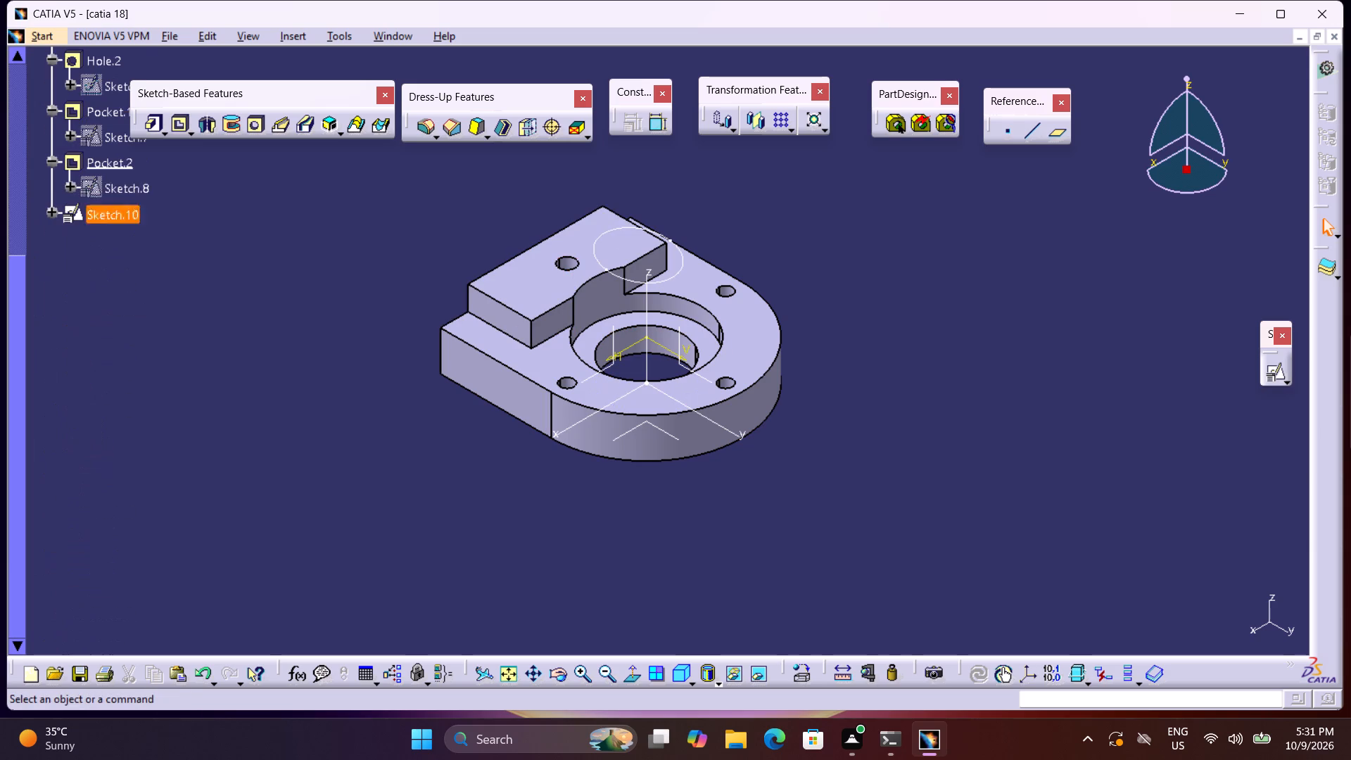
double_click(133, 214)
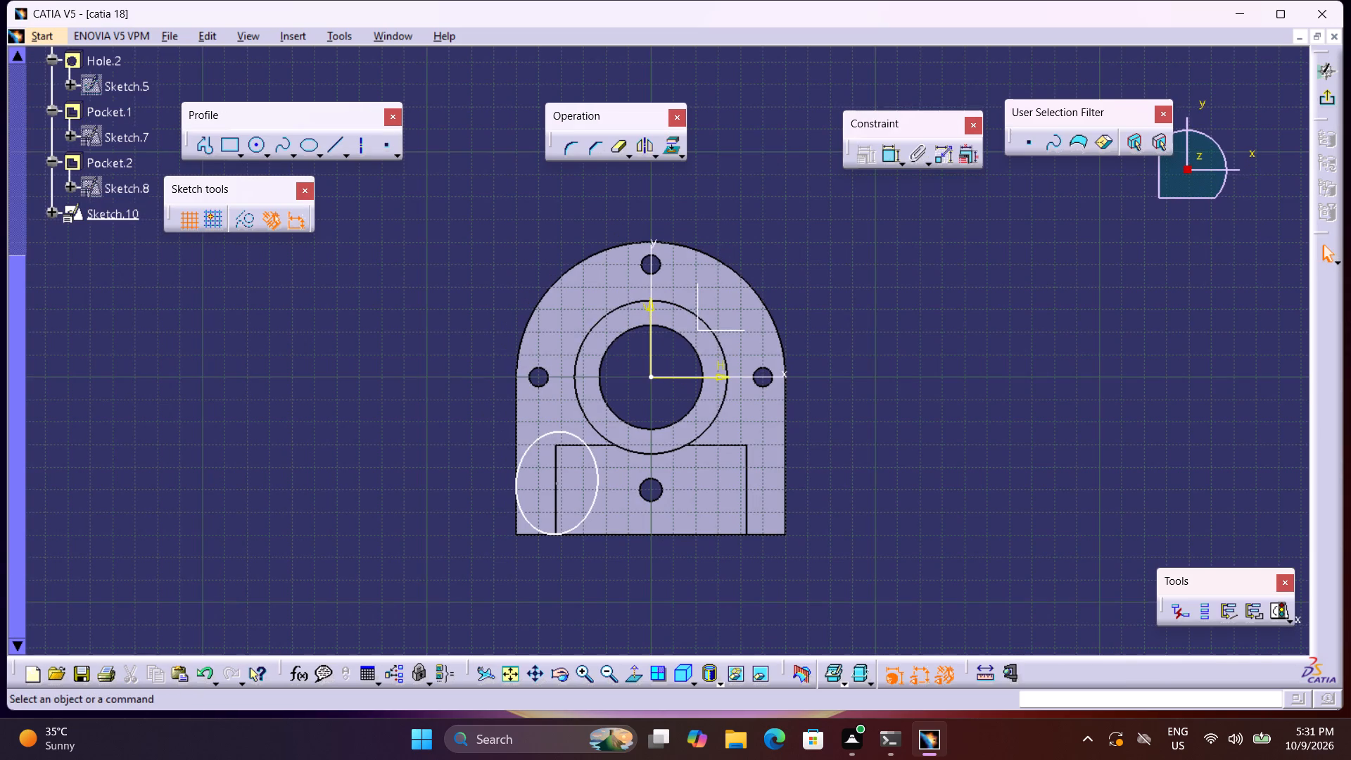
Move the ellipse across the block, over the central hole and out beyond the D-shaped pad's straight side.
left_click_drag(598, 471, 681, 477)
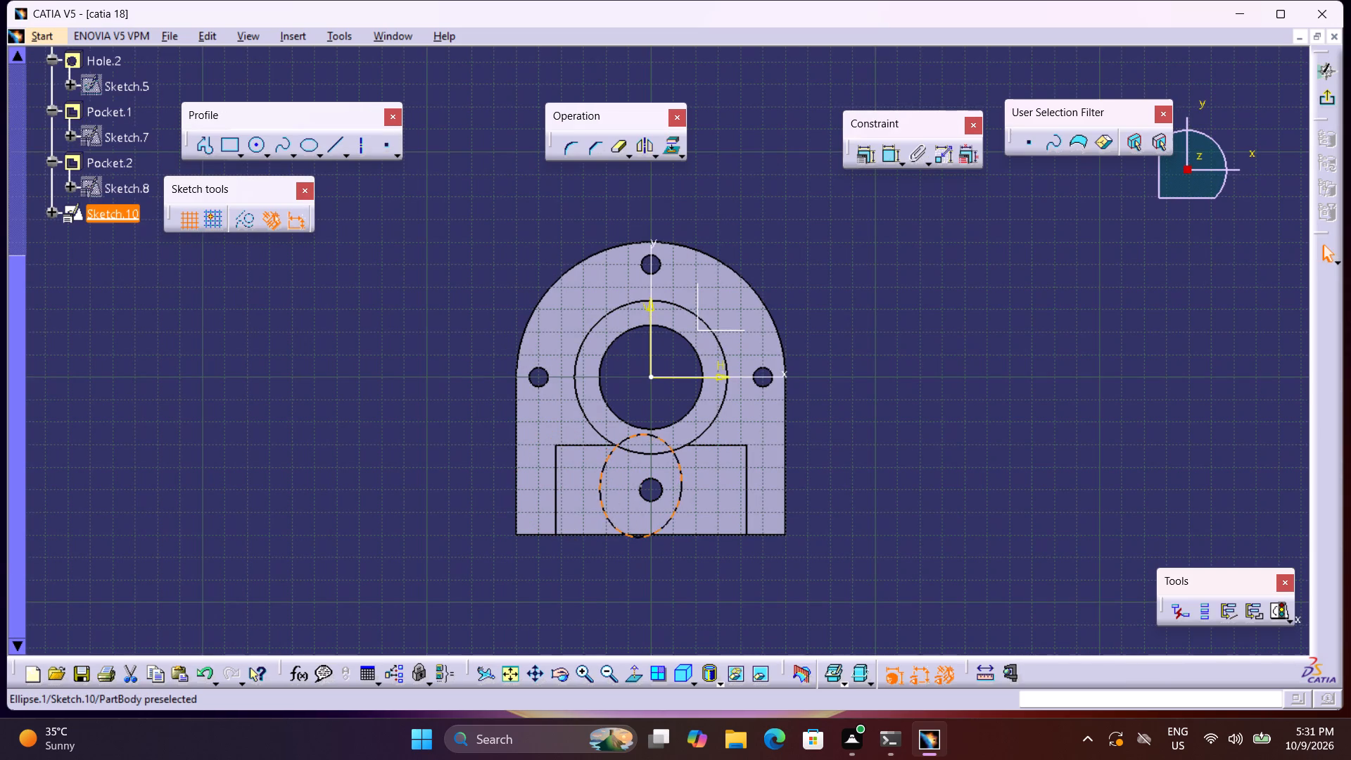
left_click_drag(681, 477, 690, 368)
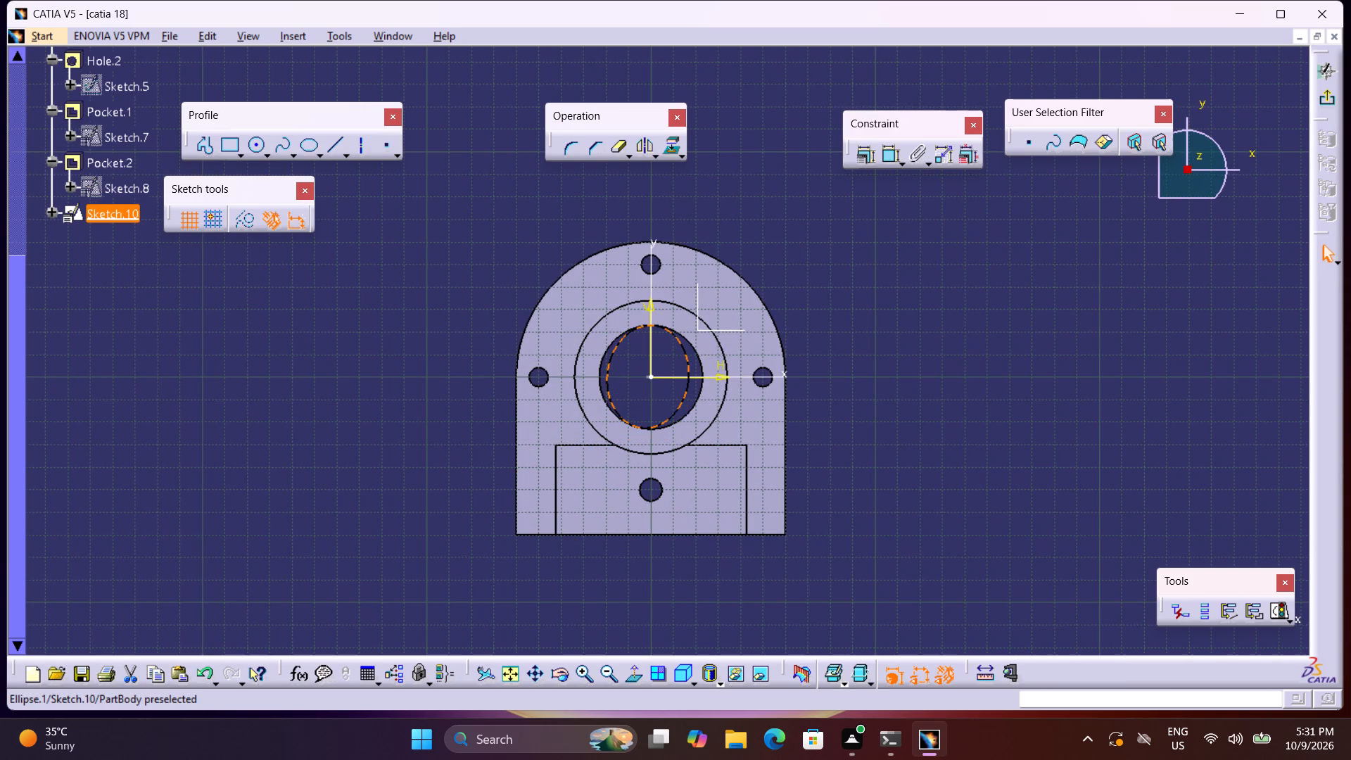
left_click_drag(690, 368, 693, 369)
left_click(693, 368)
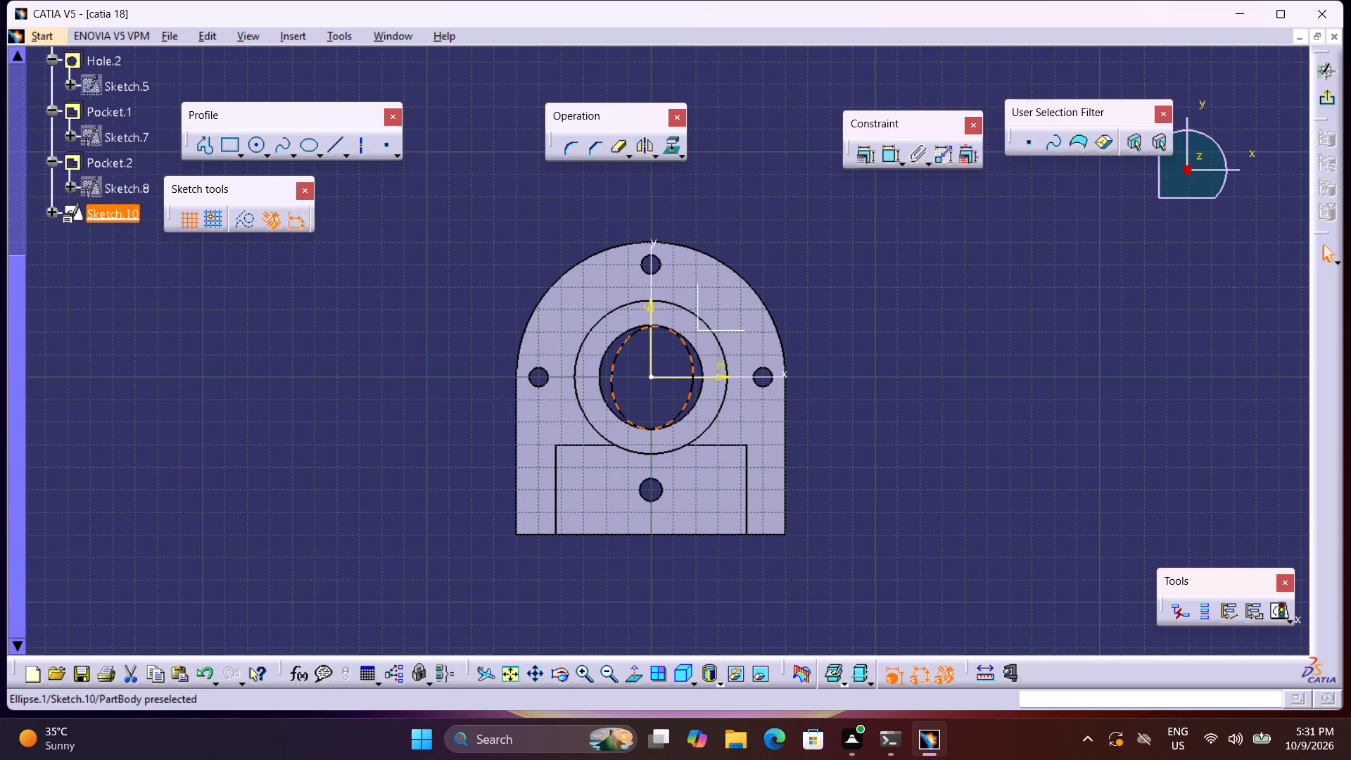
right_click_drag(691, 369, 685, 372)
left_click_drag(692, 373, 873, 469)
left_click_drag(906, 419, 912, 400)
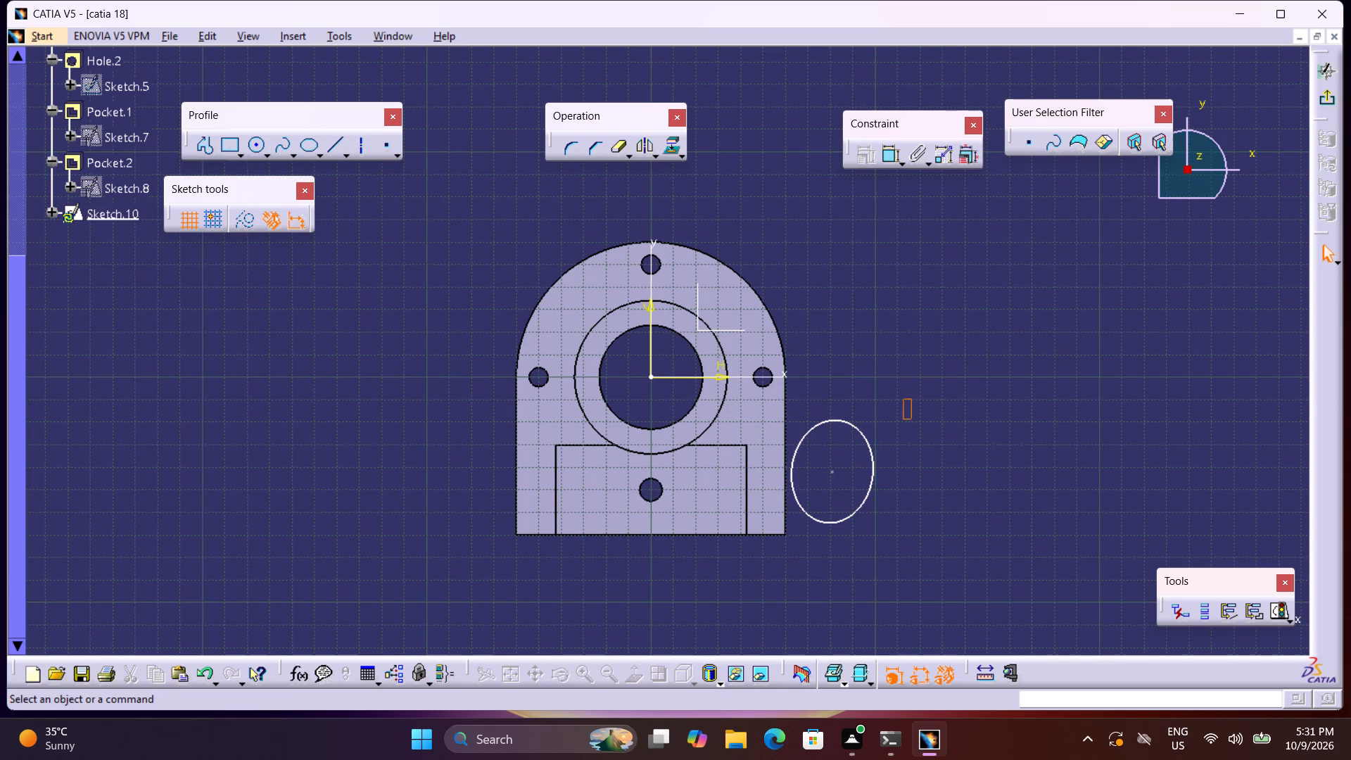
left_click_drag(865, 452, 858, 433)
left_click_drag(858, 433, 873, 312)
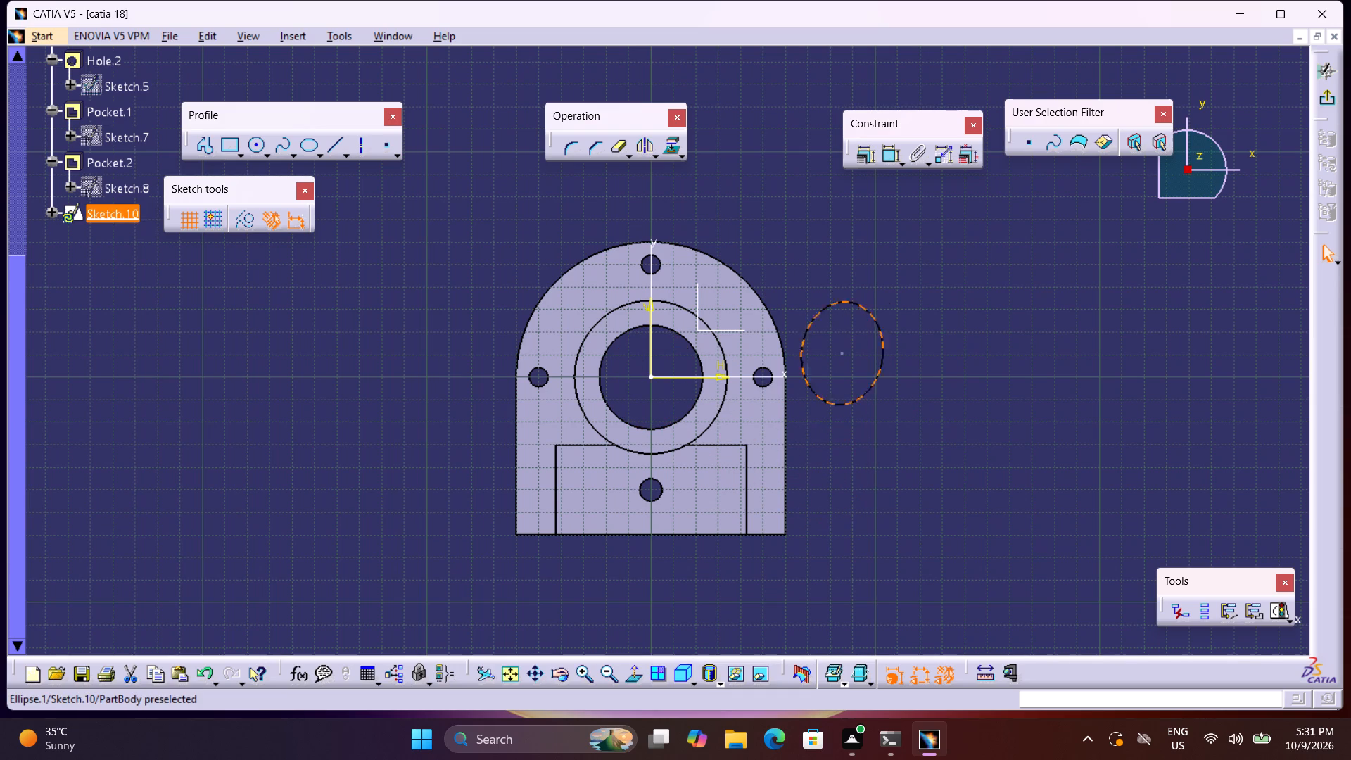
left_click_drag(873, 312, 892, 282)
Delete the ellipse from the sketch.
left_click_drag(770, 202, 939, 444)
key("Delete")
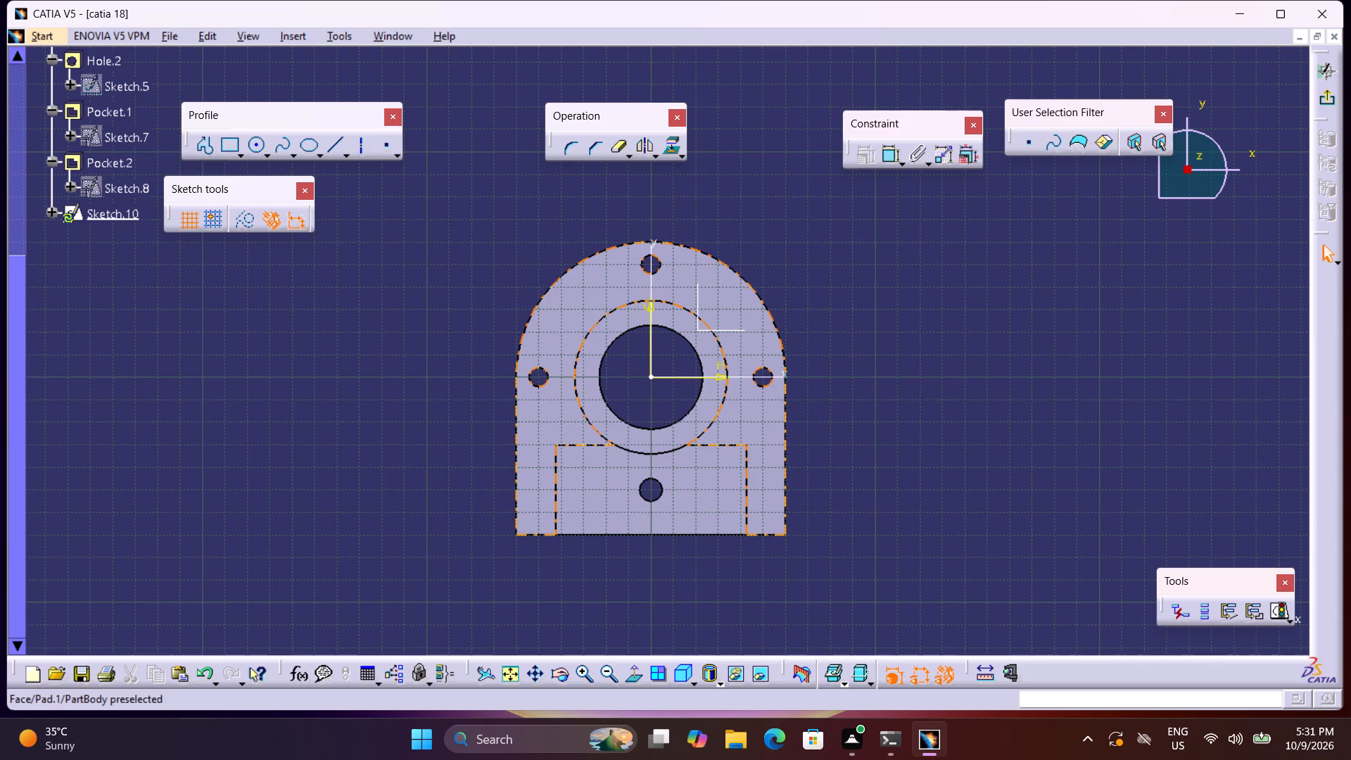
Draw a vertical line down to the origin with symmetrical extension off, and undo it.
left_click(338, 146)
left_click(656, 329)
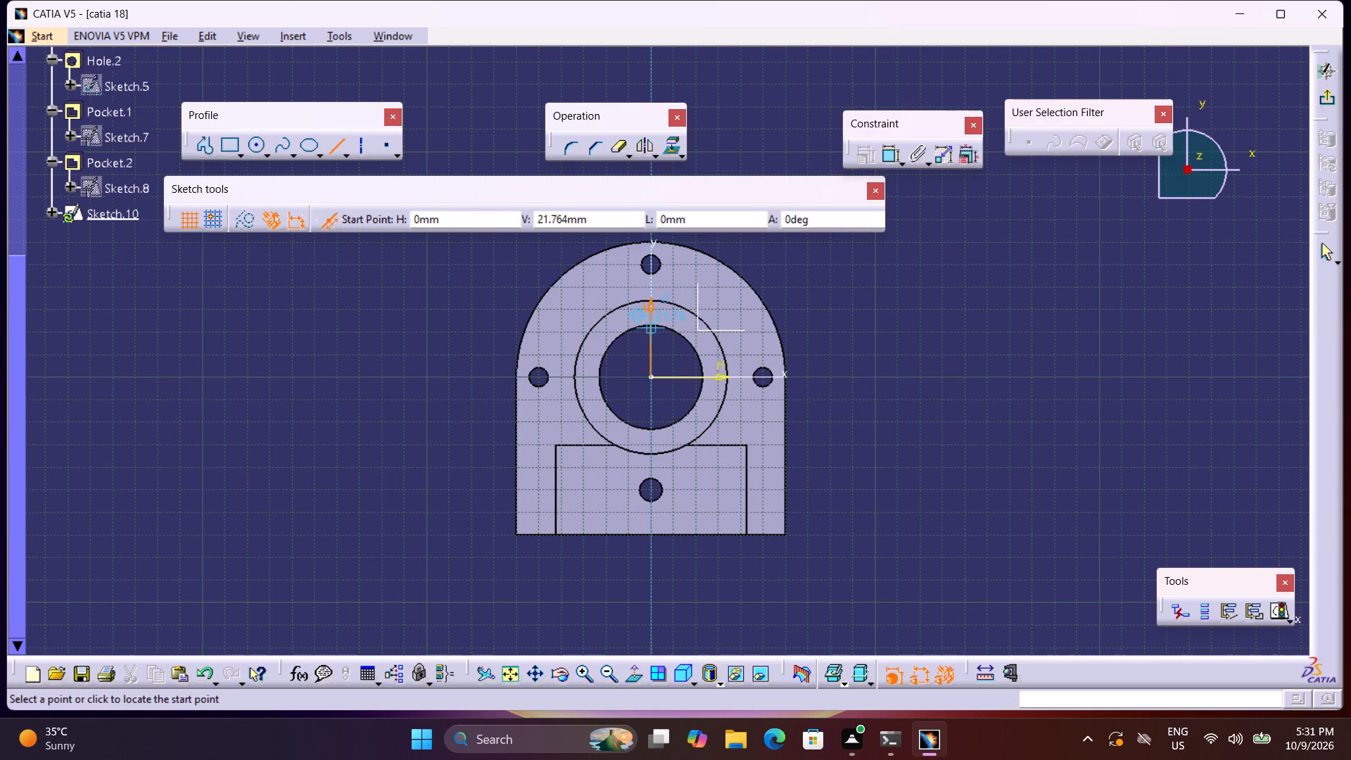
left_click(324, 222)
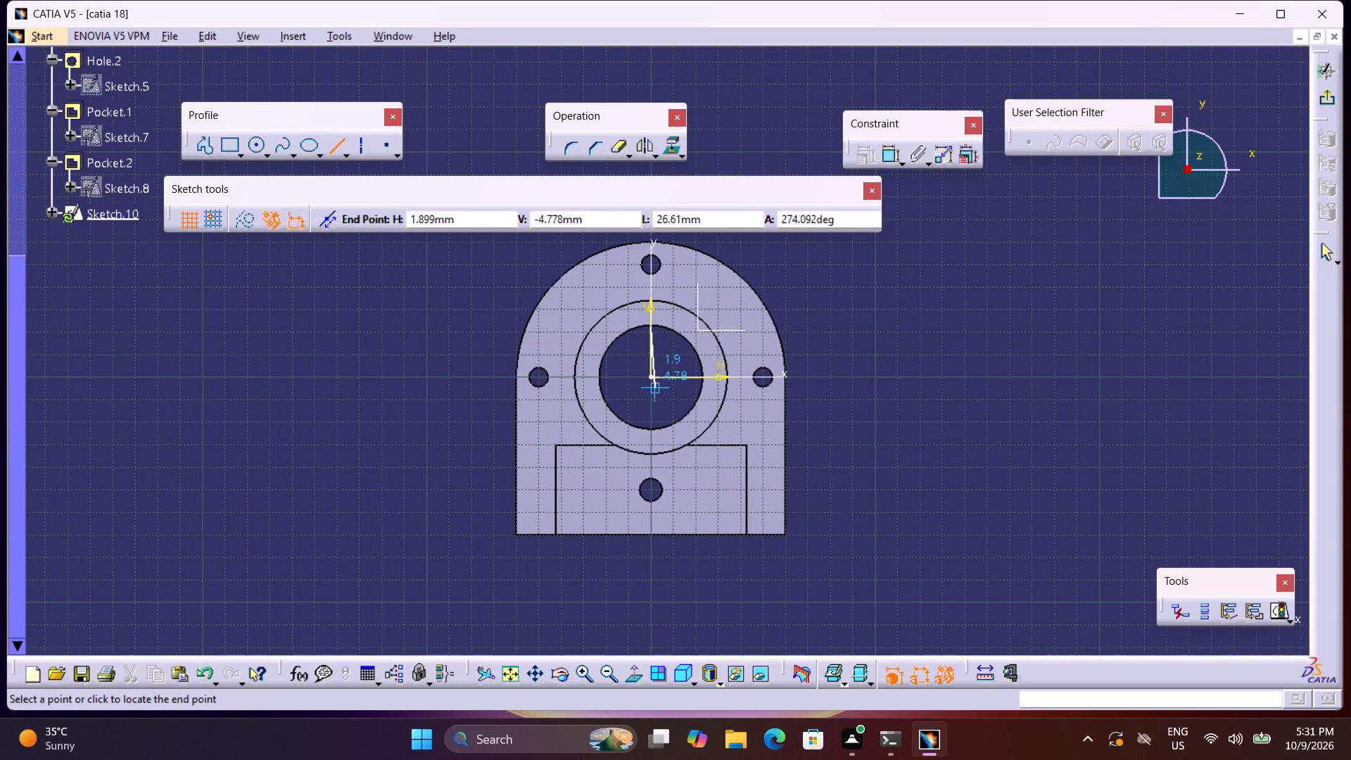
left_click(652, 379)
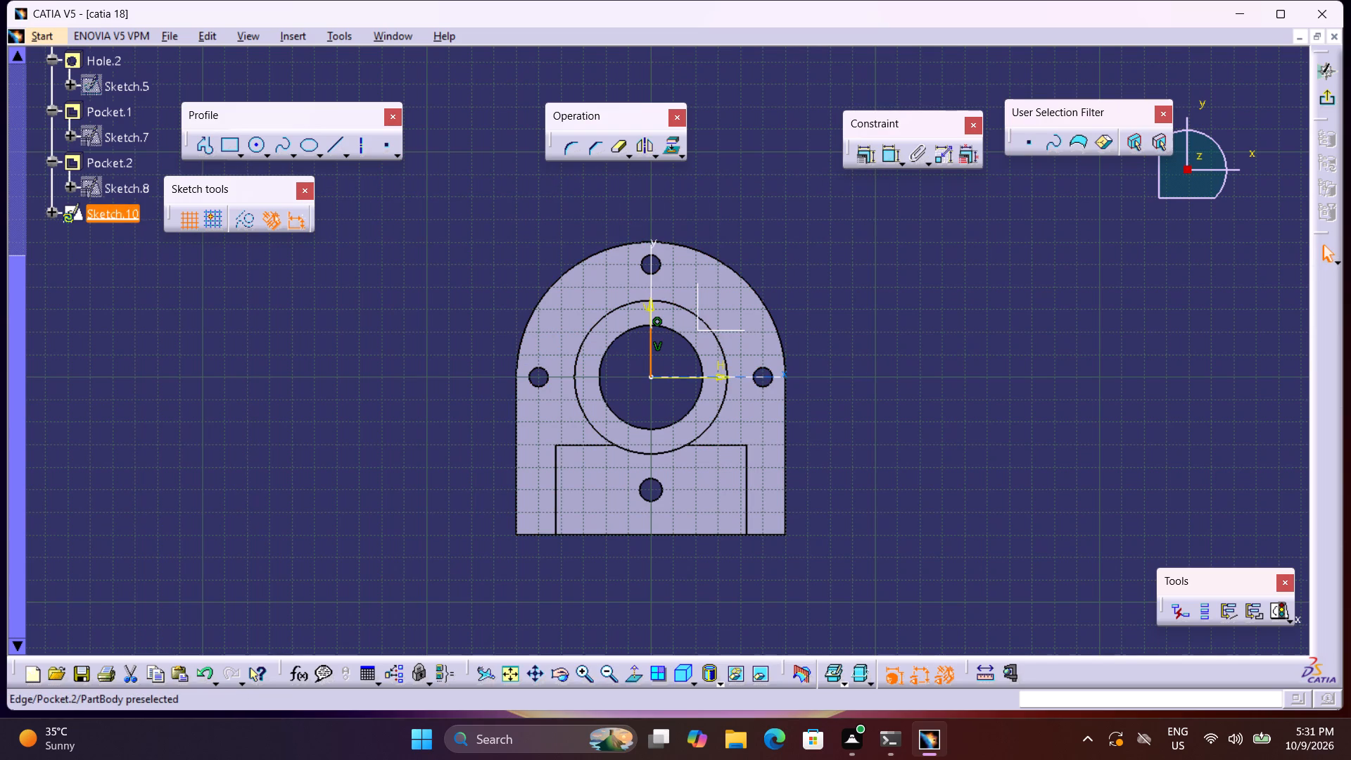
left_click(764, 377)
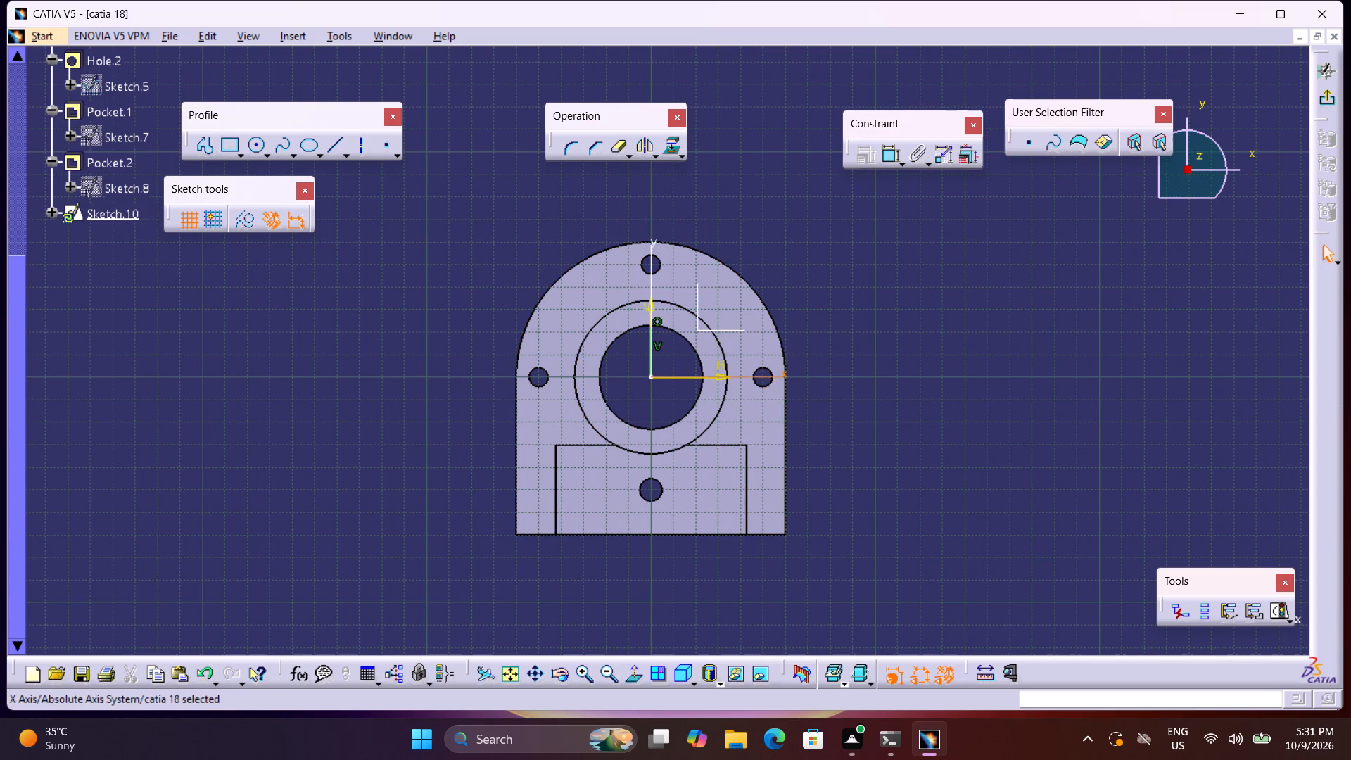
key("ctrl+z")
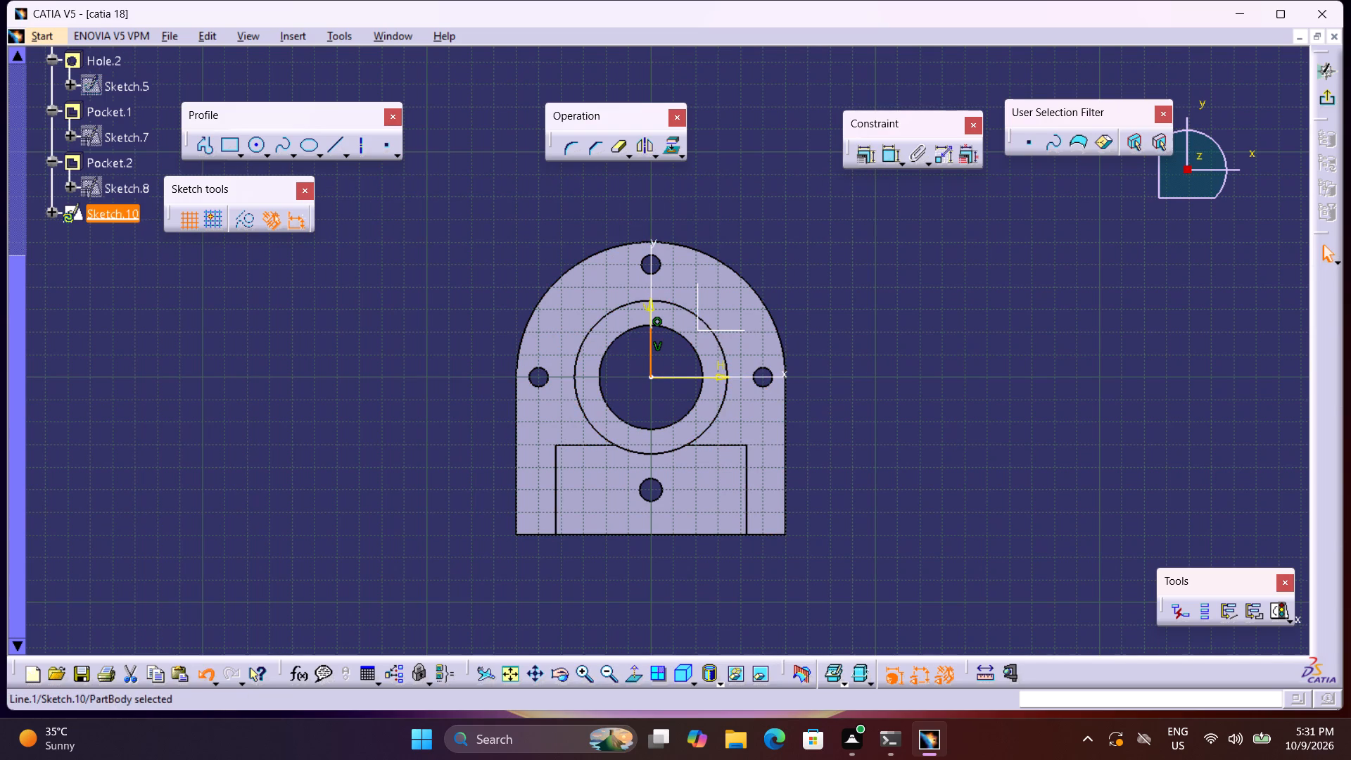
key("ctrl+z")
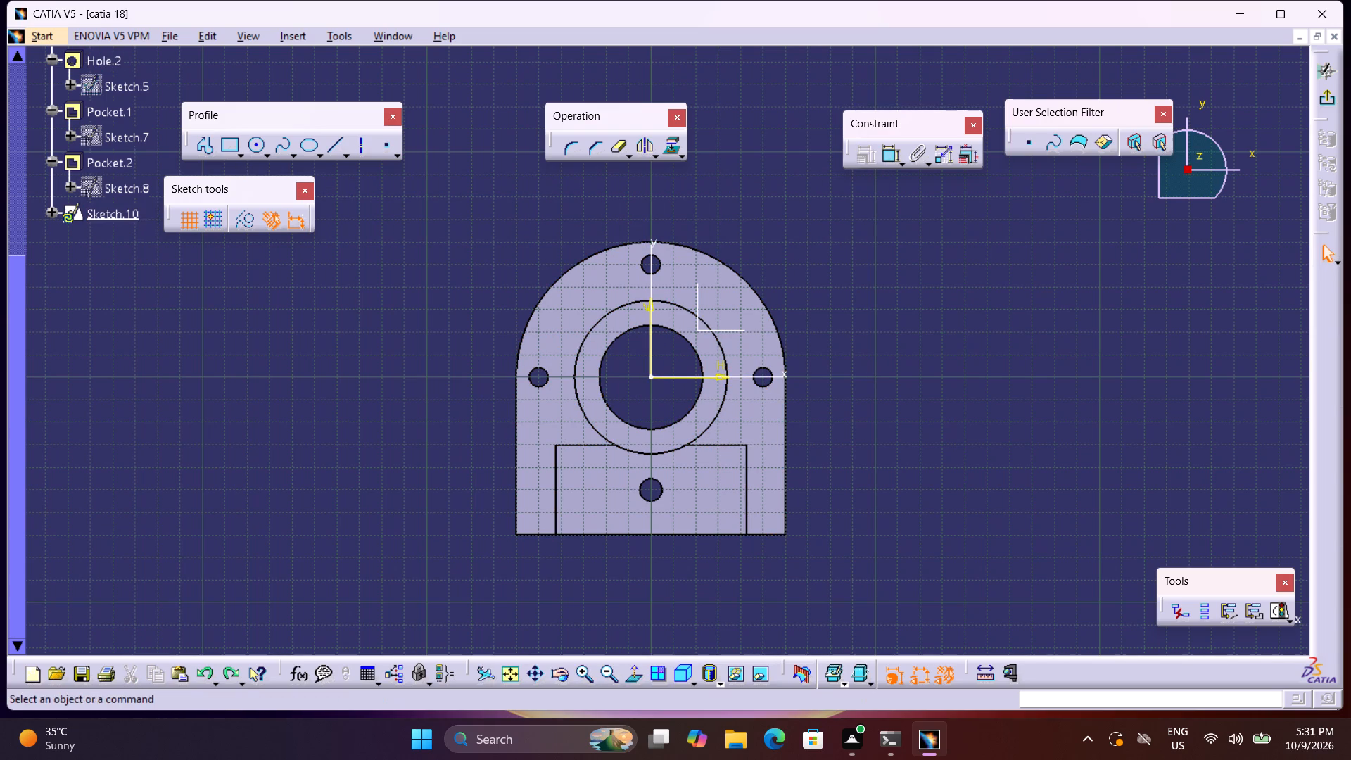
Draw a closed triangular profile from the origin about 50 mm along H to the small hole, to the arc's top hole, and back.
left_click(213, 141)
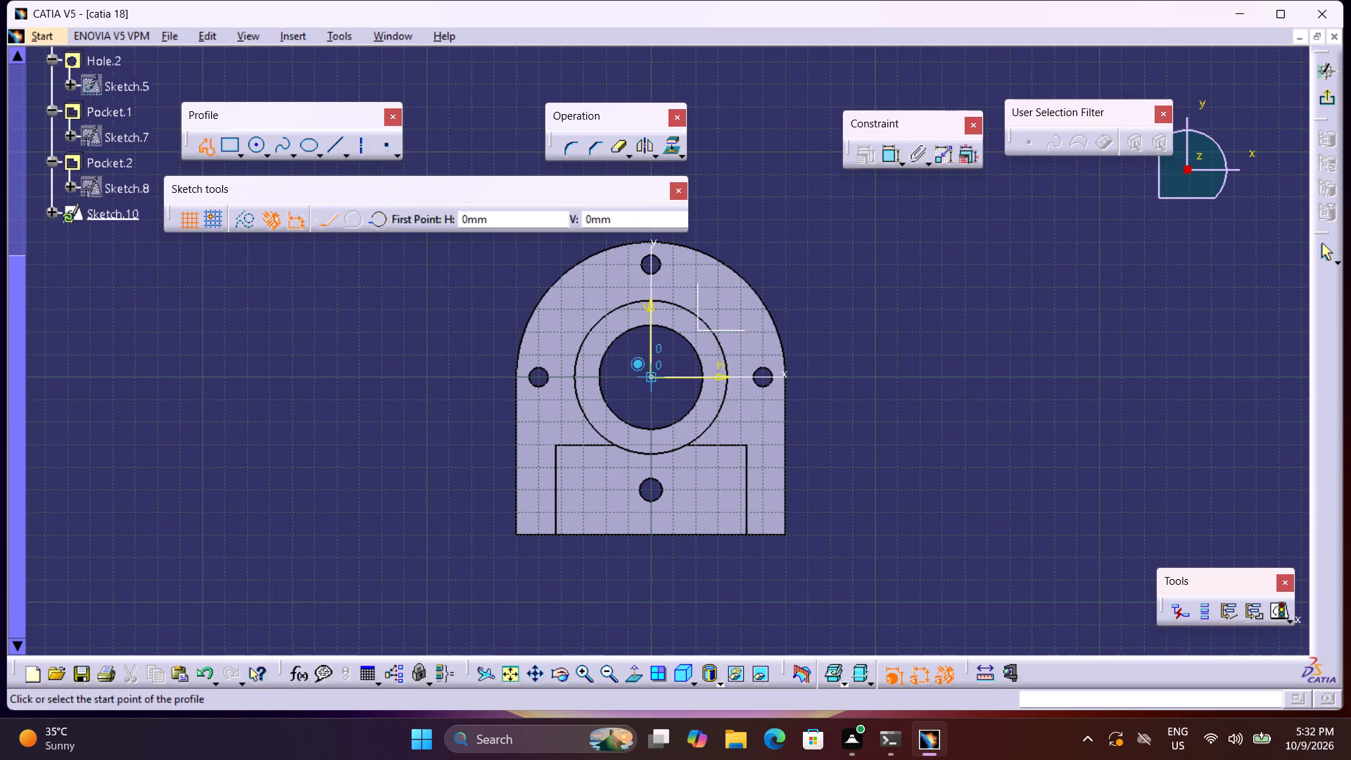
left_click(652, 373)
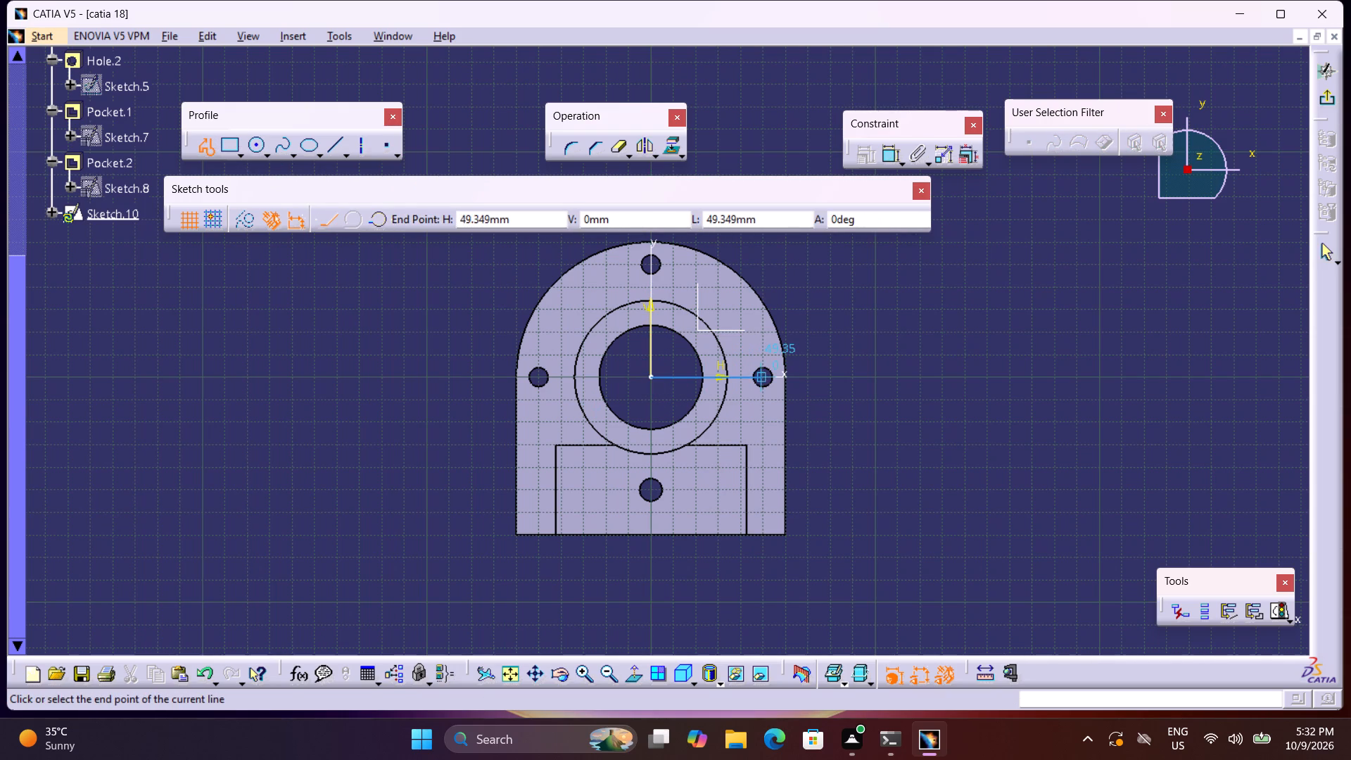
left_click(764, 377)
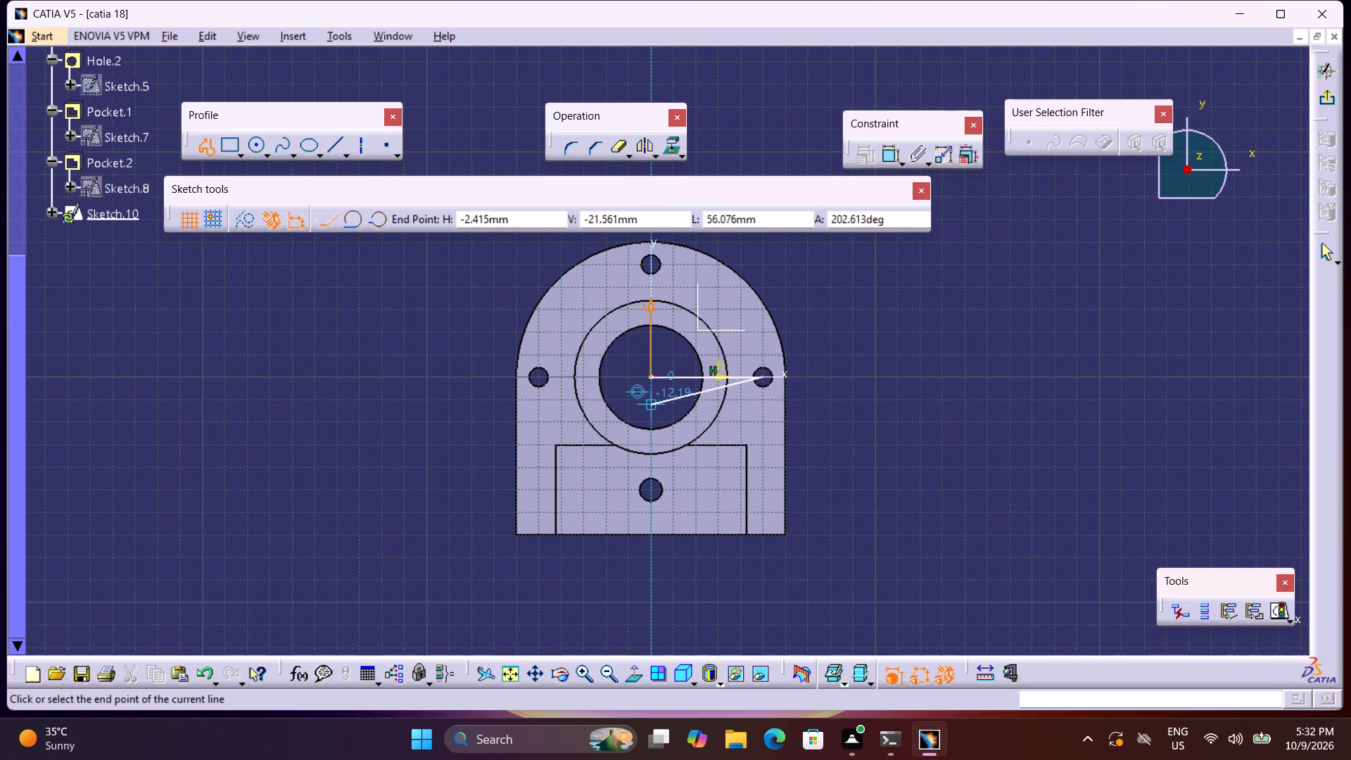
left_click(651, 265)
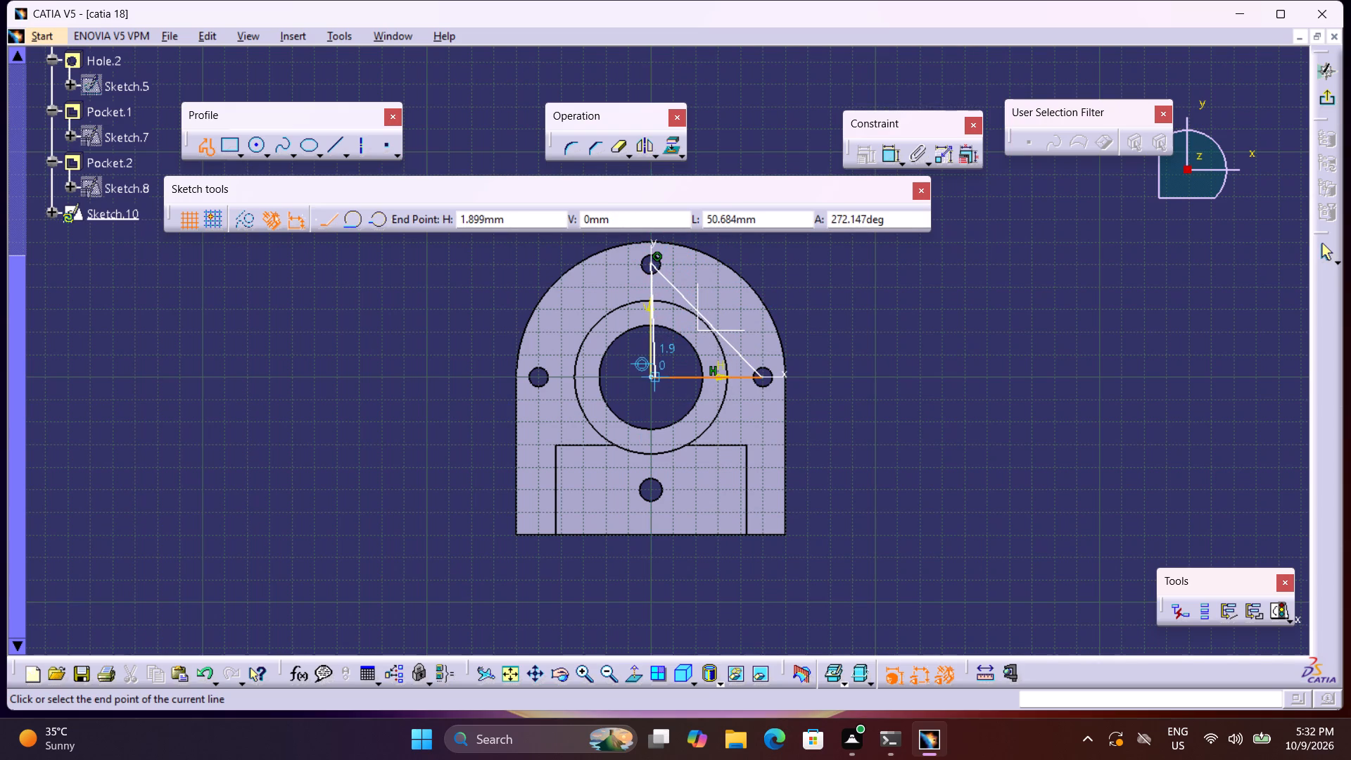
left_click(648, 374)
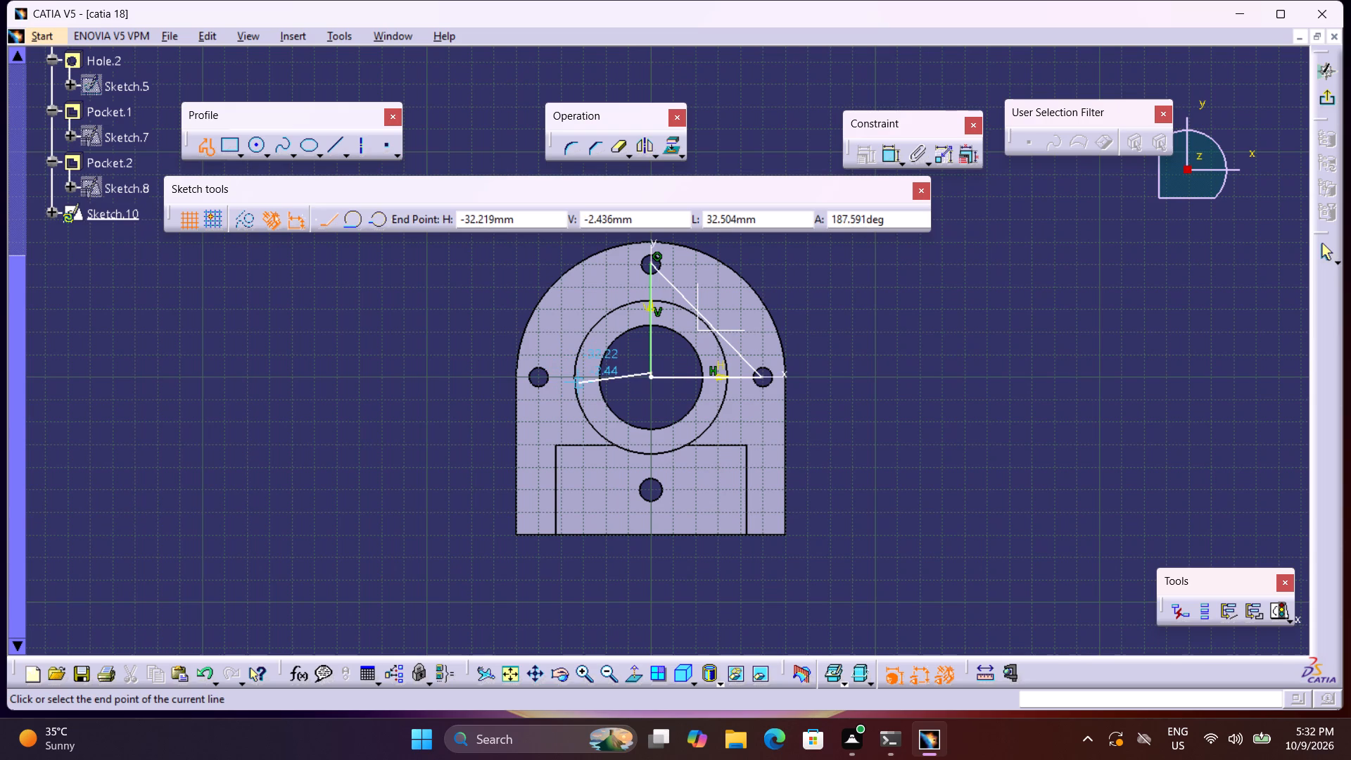
key("ctrl+z")
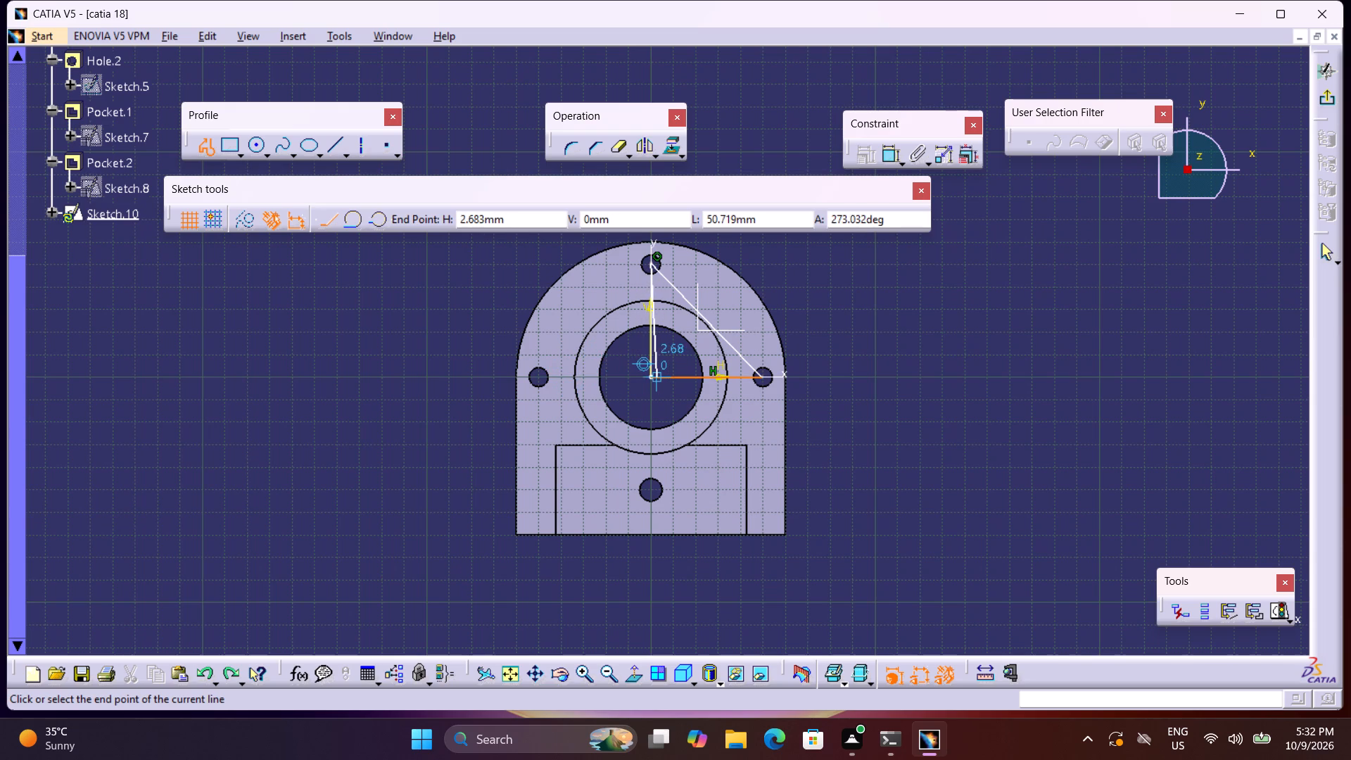
left_click(651, 374)
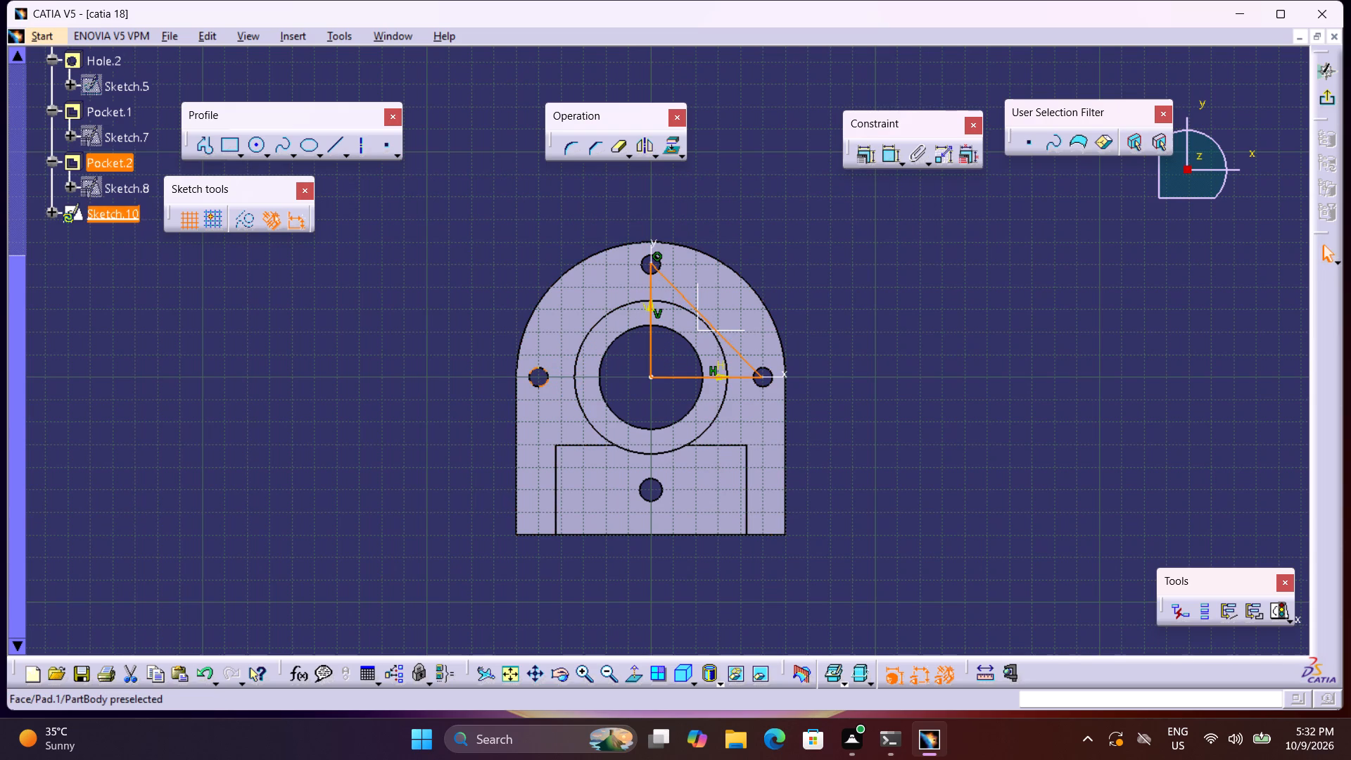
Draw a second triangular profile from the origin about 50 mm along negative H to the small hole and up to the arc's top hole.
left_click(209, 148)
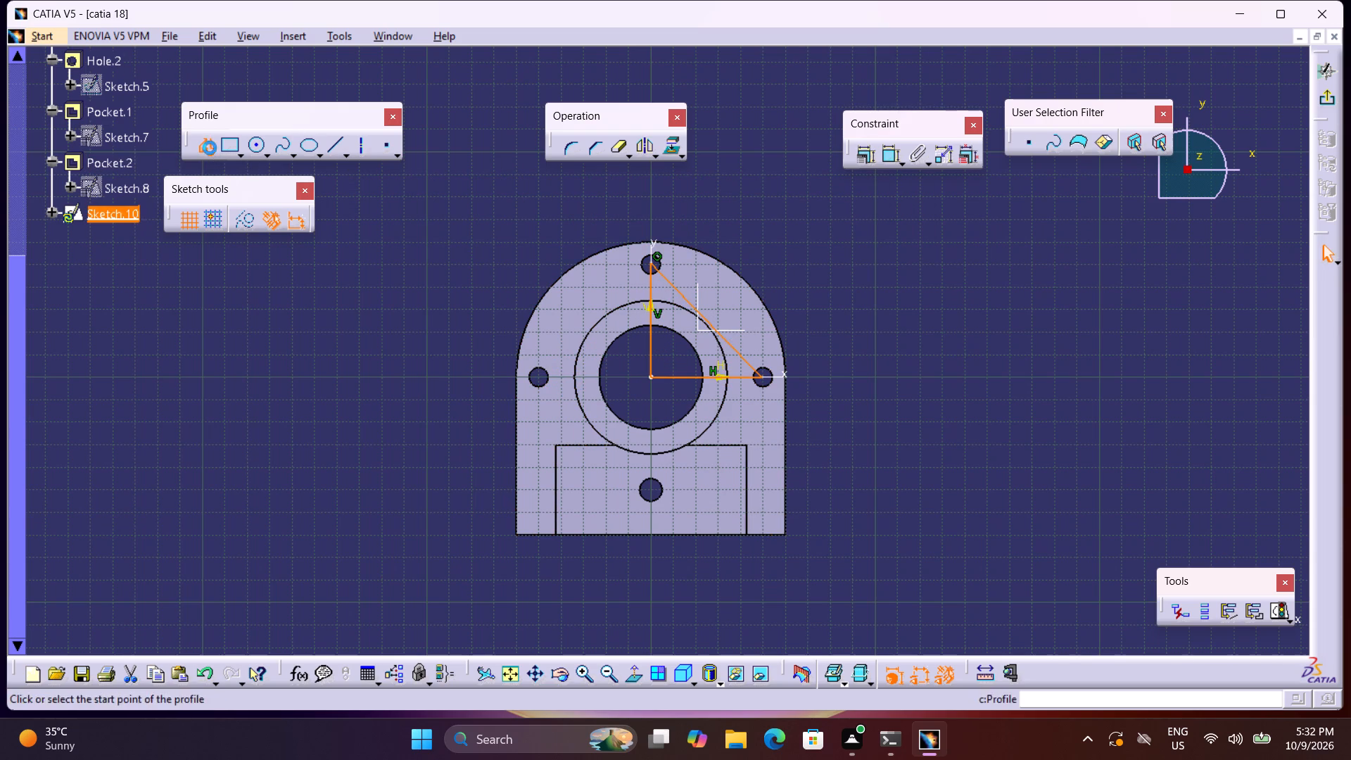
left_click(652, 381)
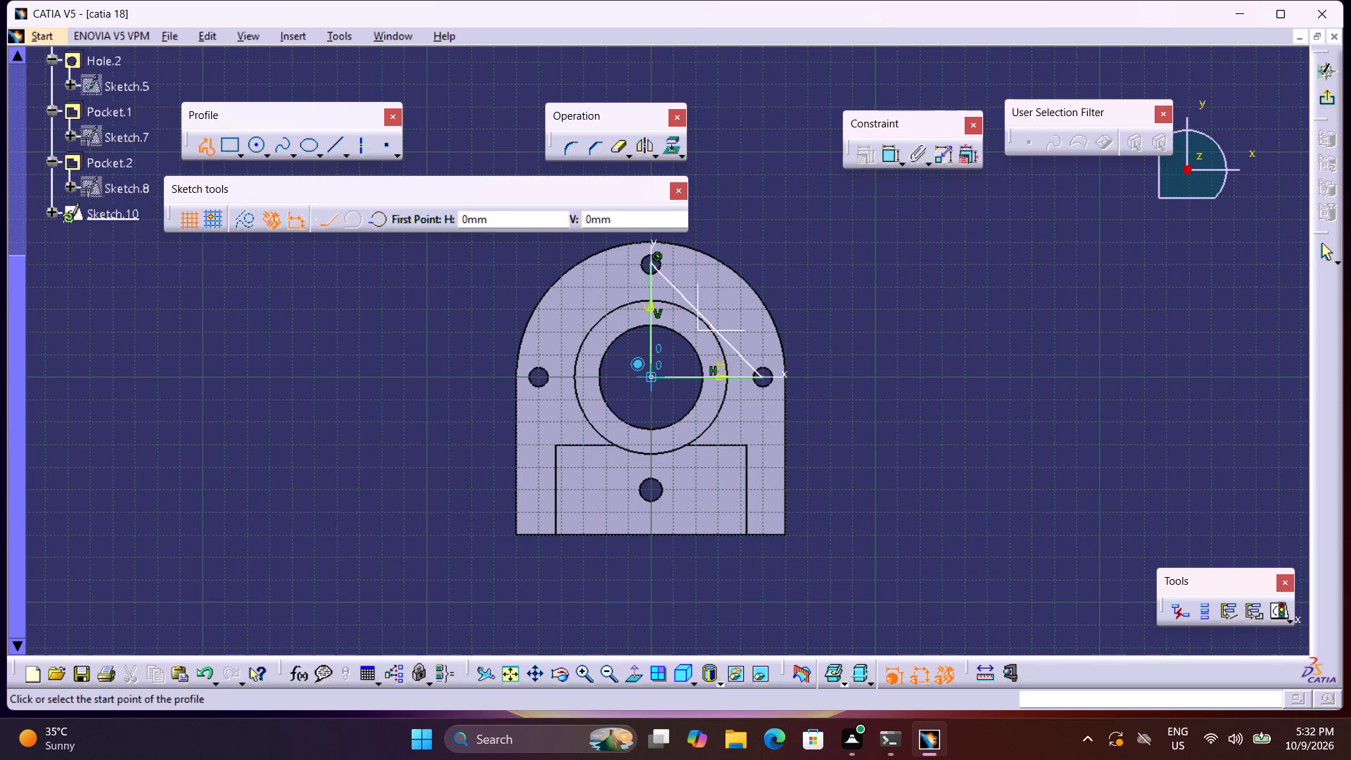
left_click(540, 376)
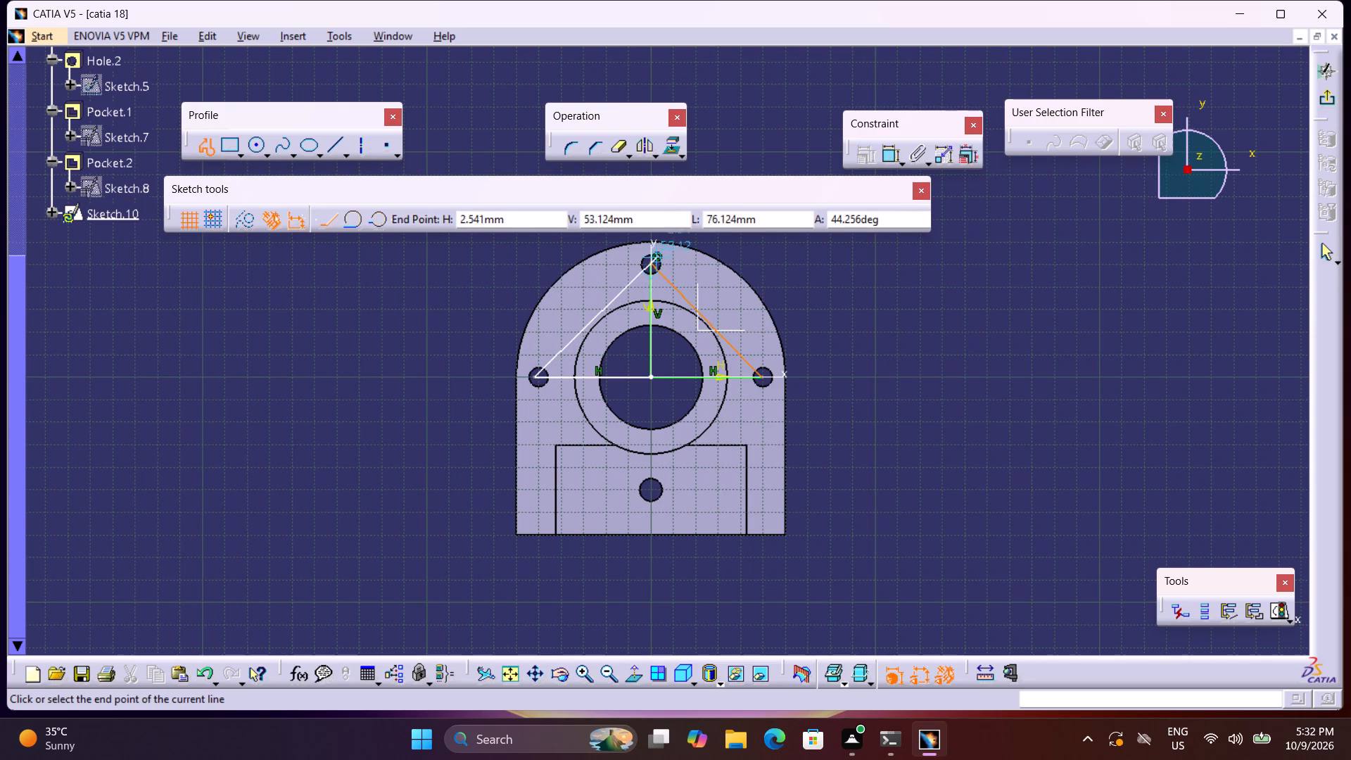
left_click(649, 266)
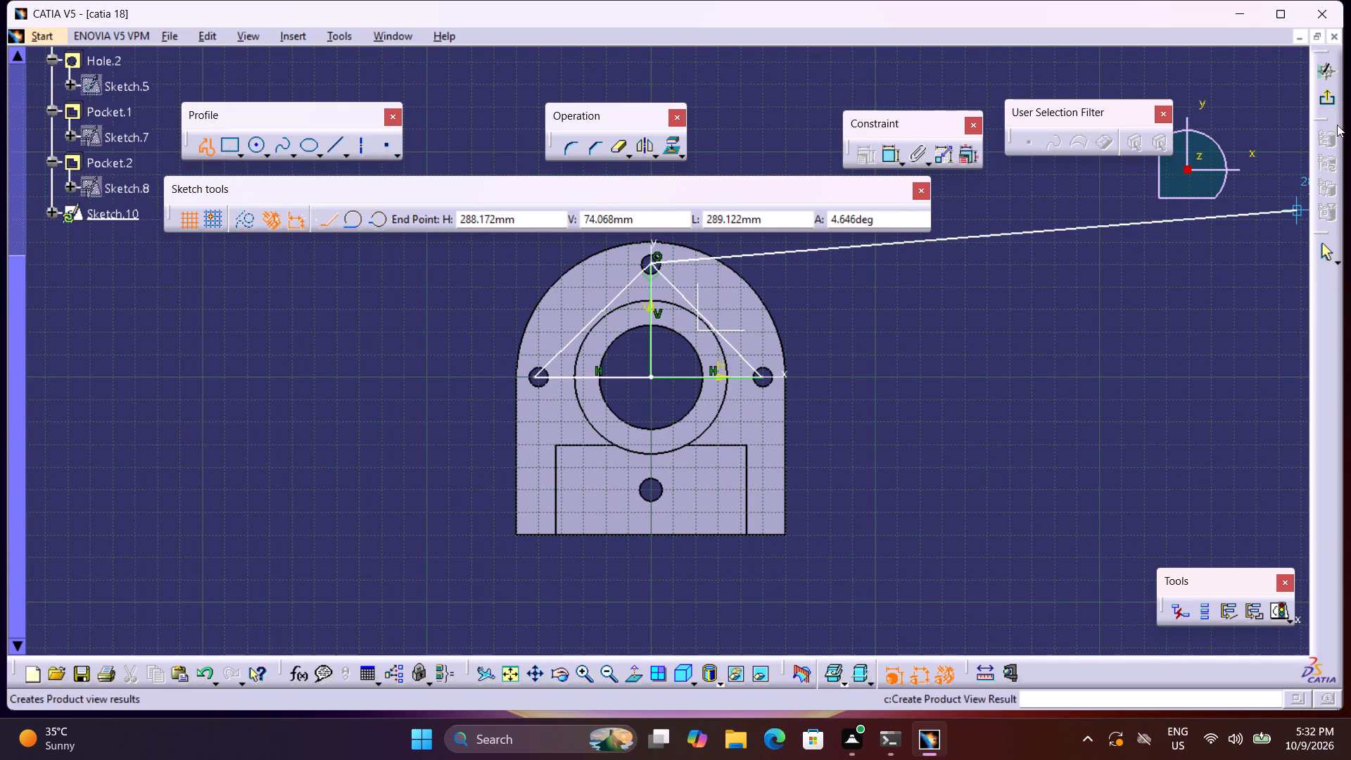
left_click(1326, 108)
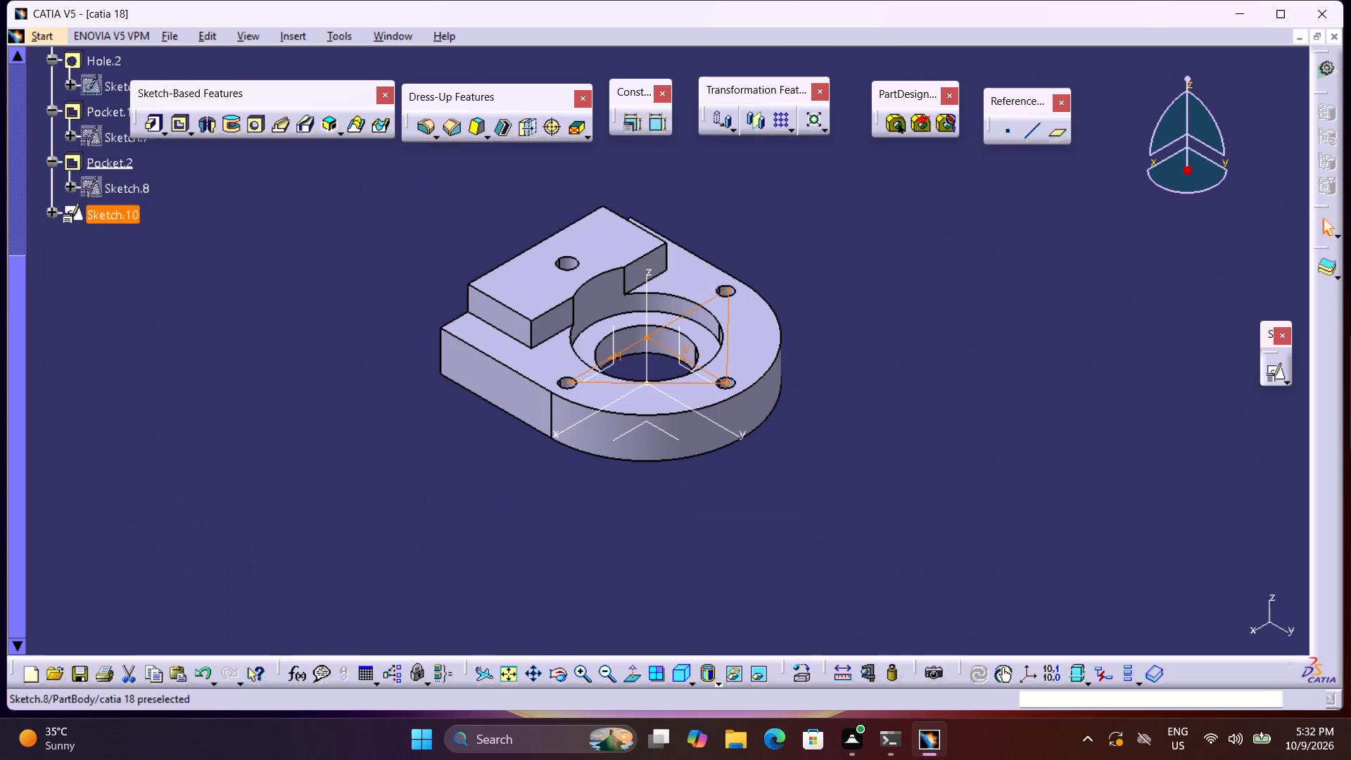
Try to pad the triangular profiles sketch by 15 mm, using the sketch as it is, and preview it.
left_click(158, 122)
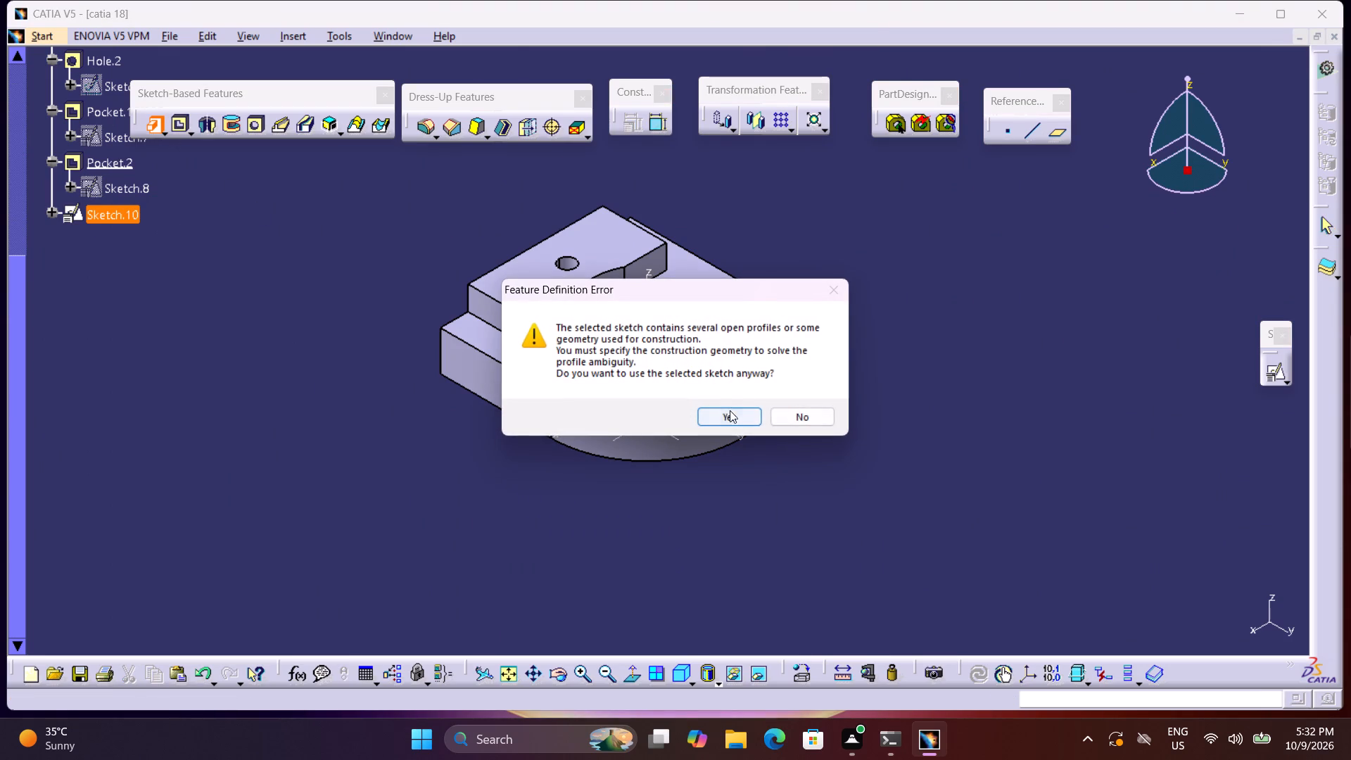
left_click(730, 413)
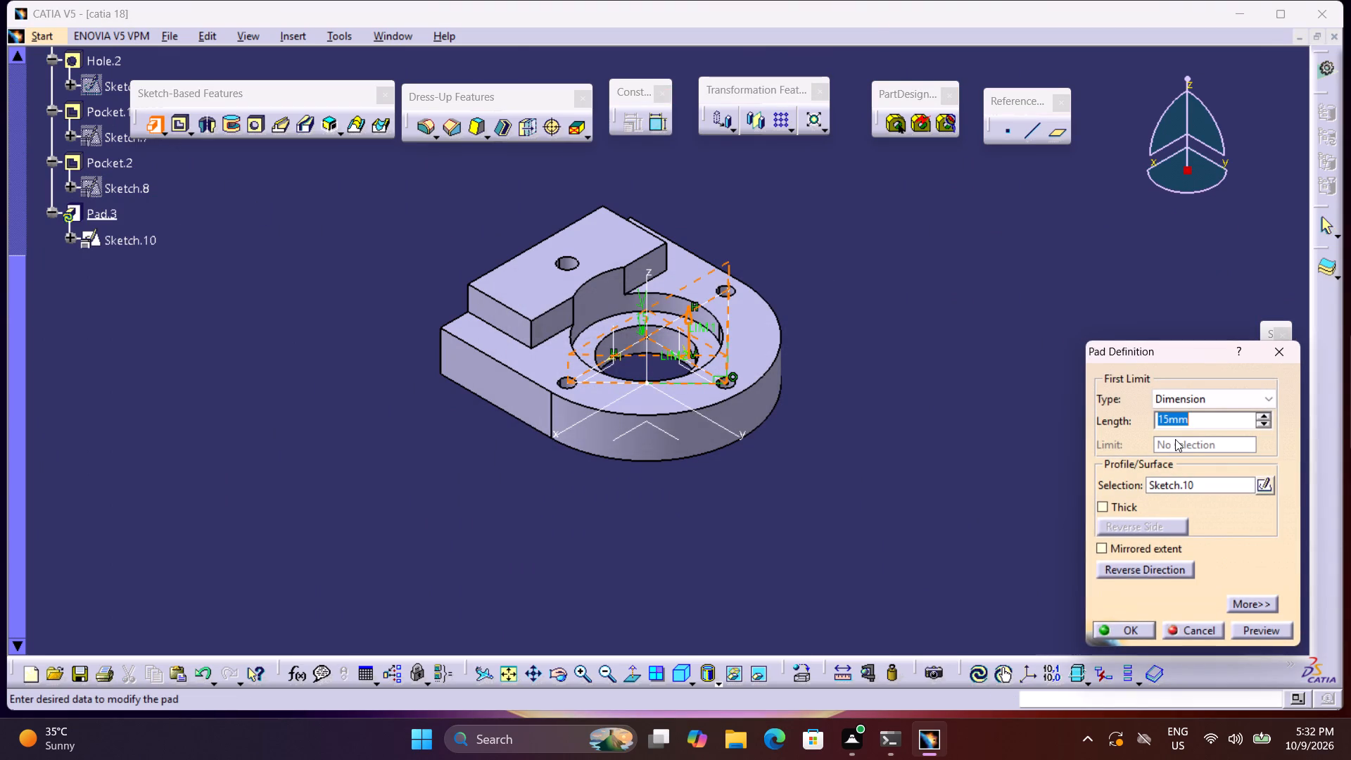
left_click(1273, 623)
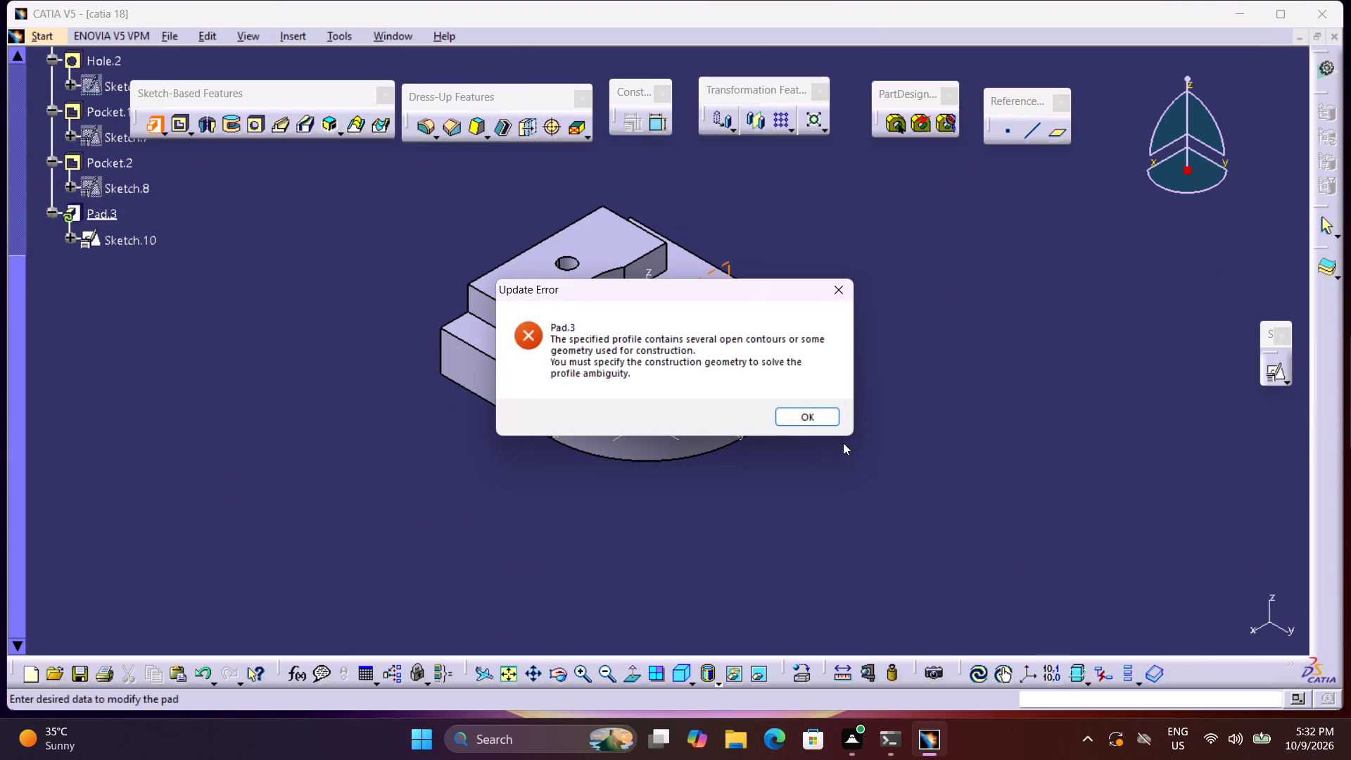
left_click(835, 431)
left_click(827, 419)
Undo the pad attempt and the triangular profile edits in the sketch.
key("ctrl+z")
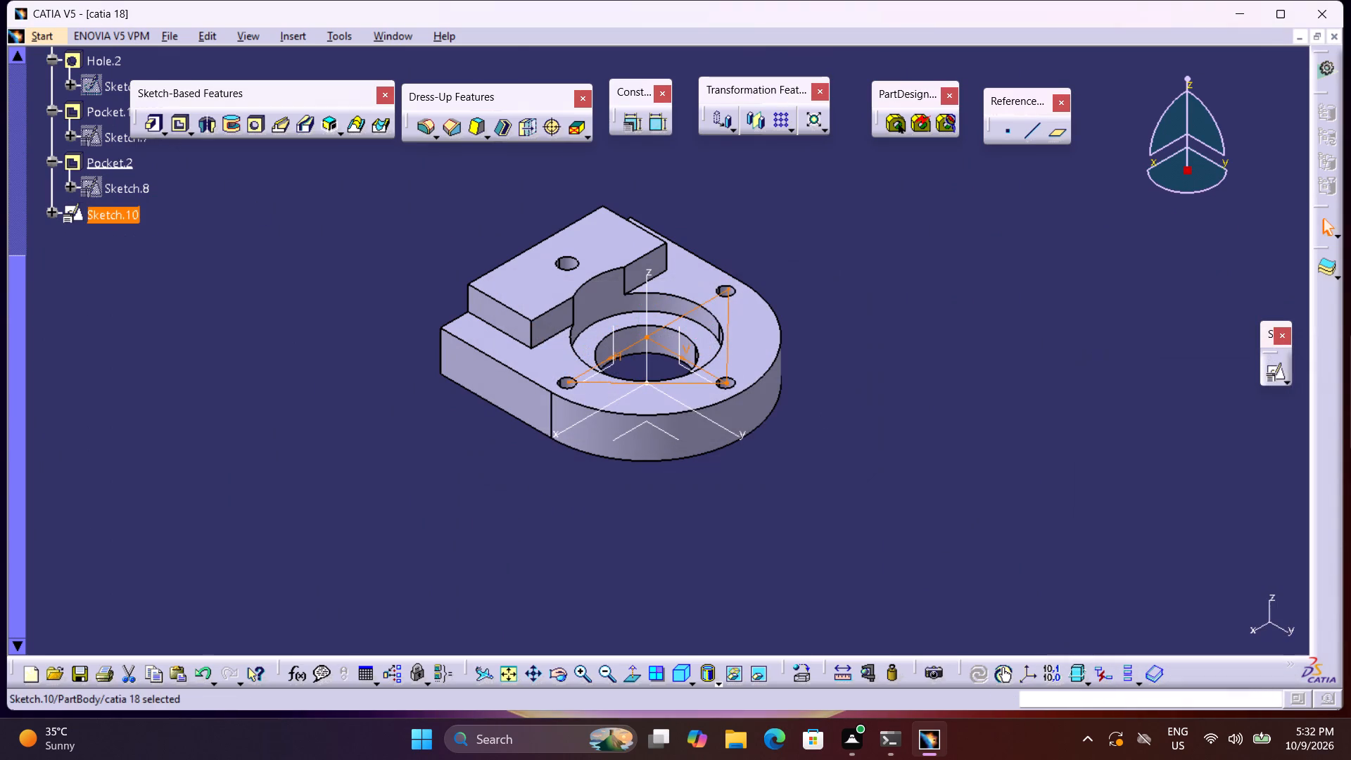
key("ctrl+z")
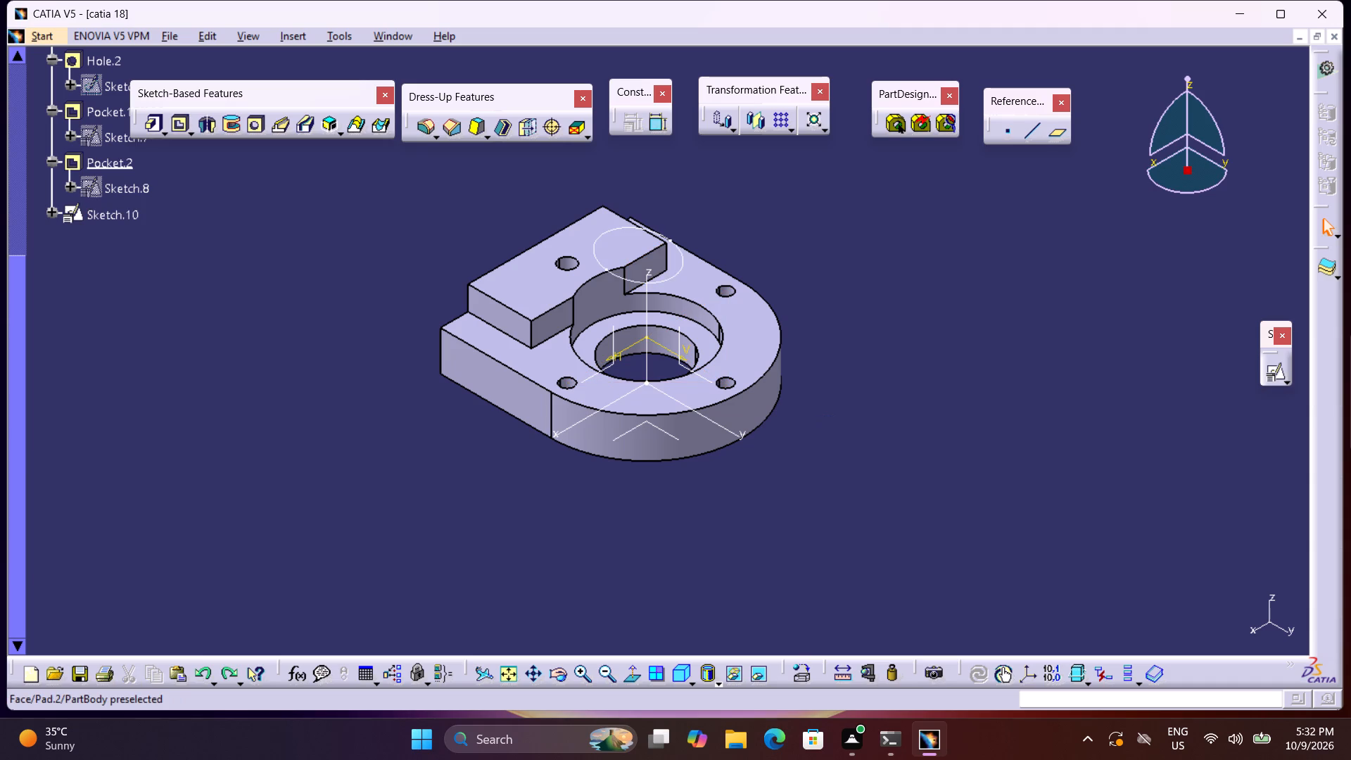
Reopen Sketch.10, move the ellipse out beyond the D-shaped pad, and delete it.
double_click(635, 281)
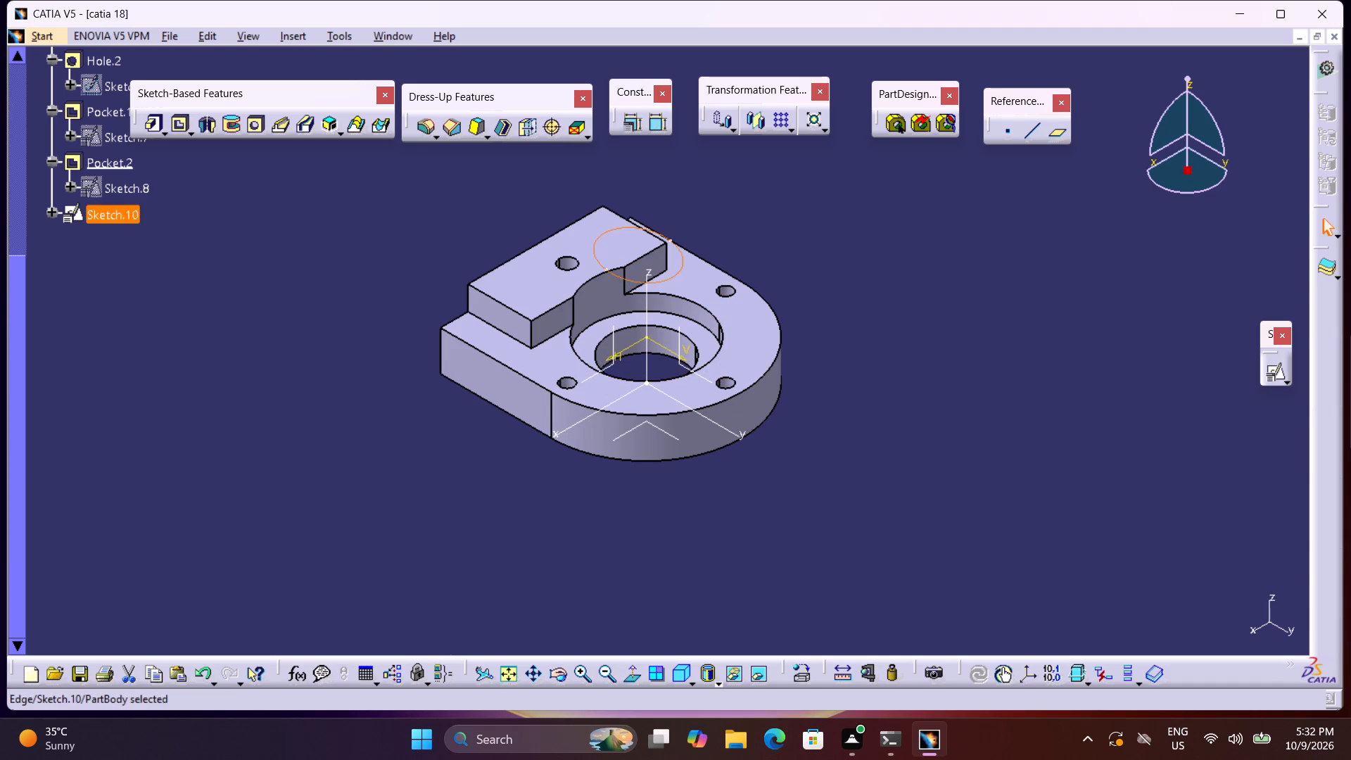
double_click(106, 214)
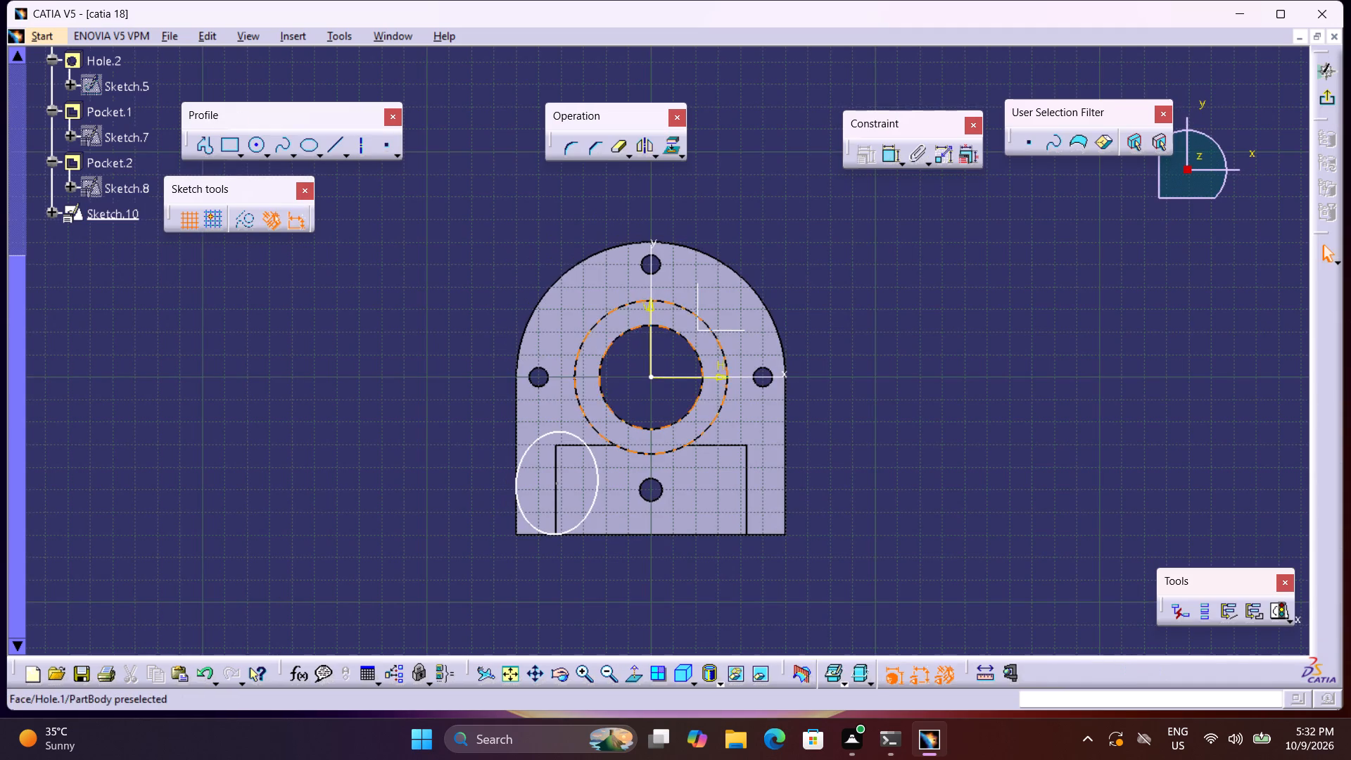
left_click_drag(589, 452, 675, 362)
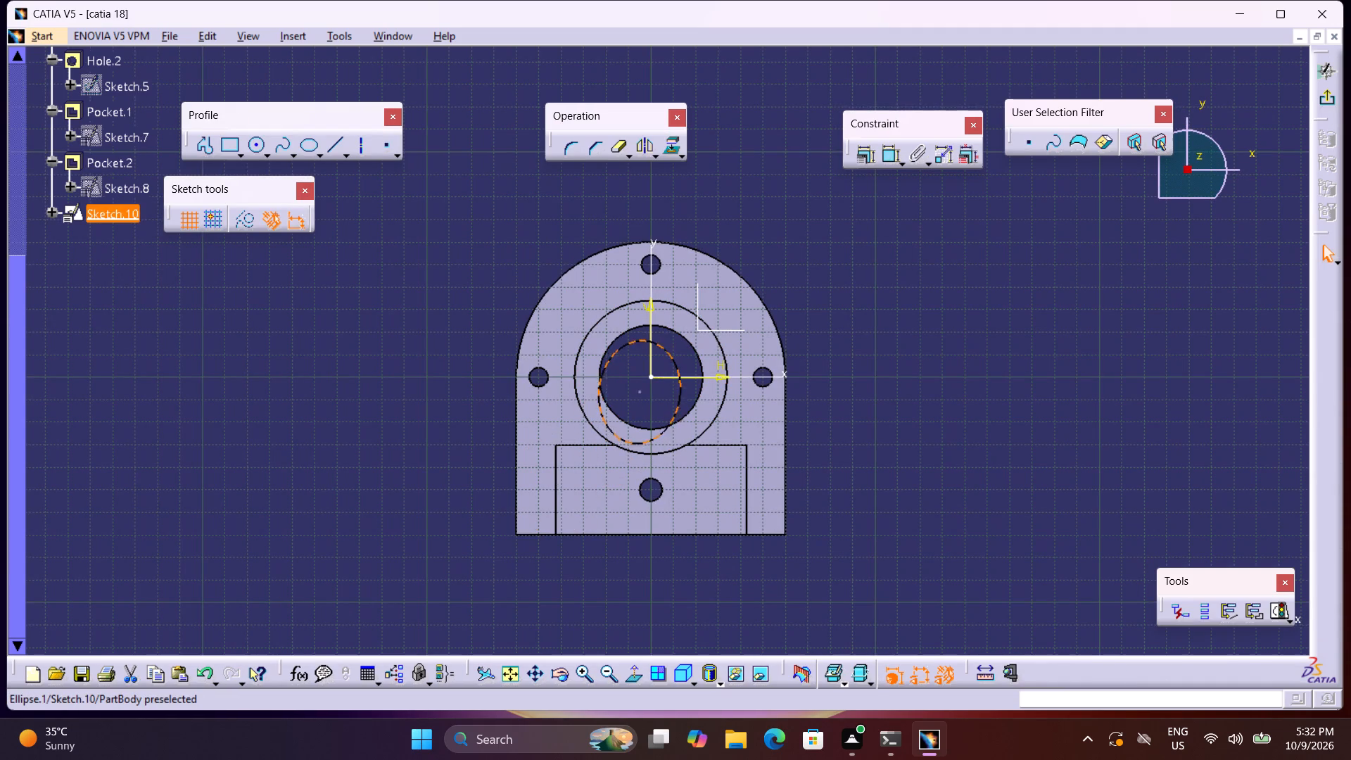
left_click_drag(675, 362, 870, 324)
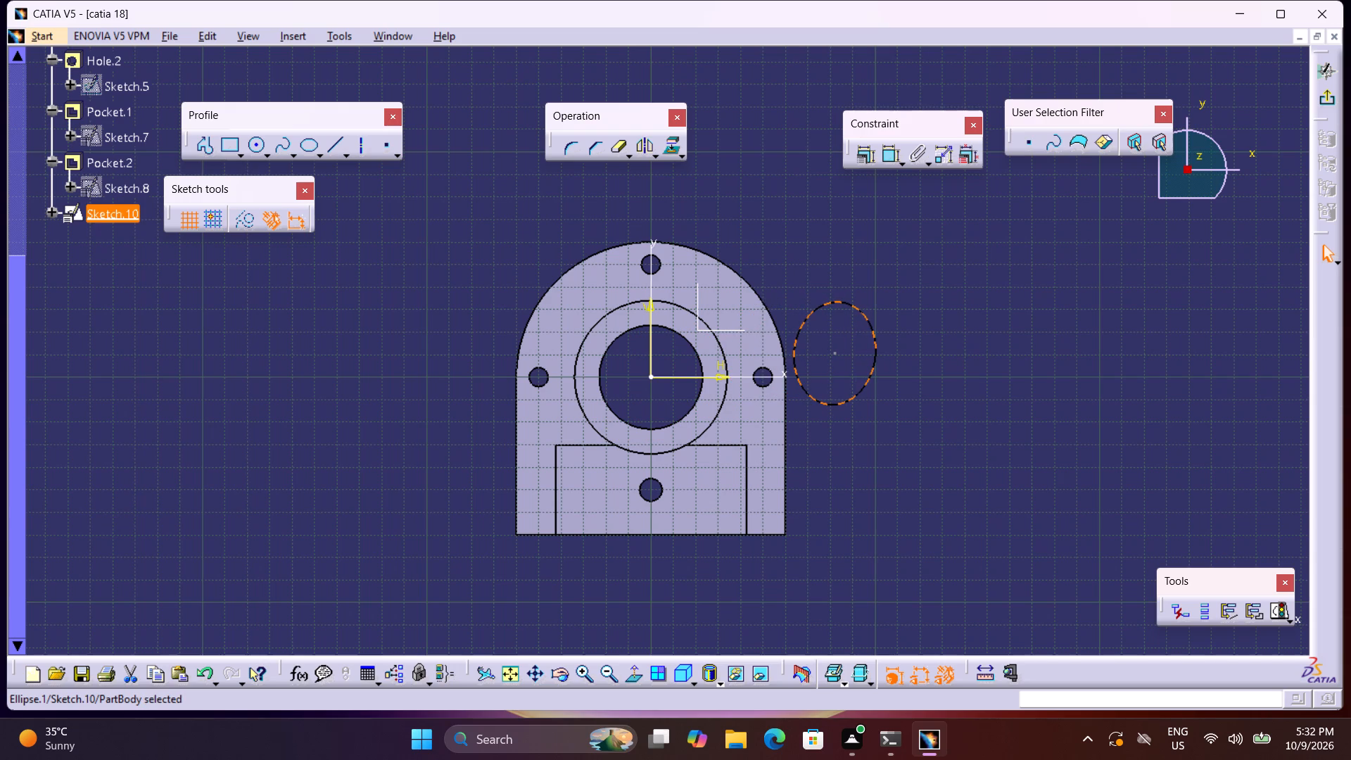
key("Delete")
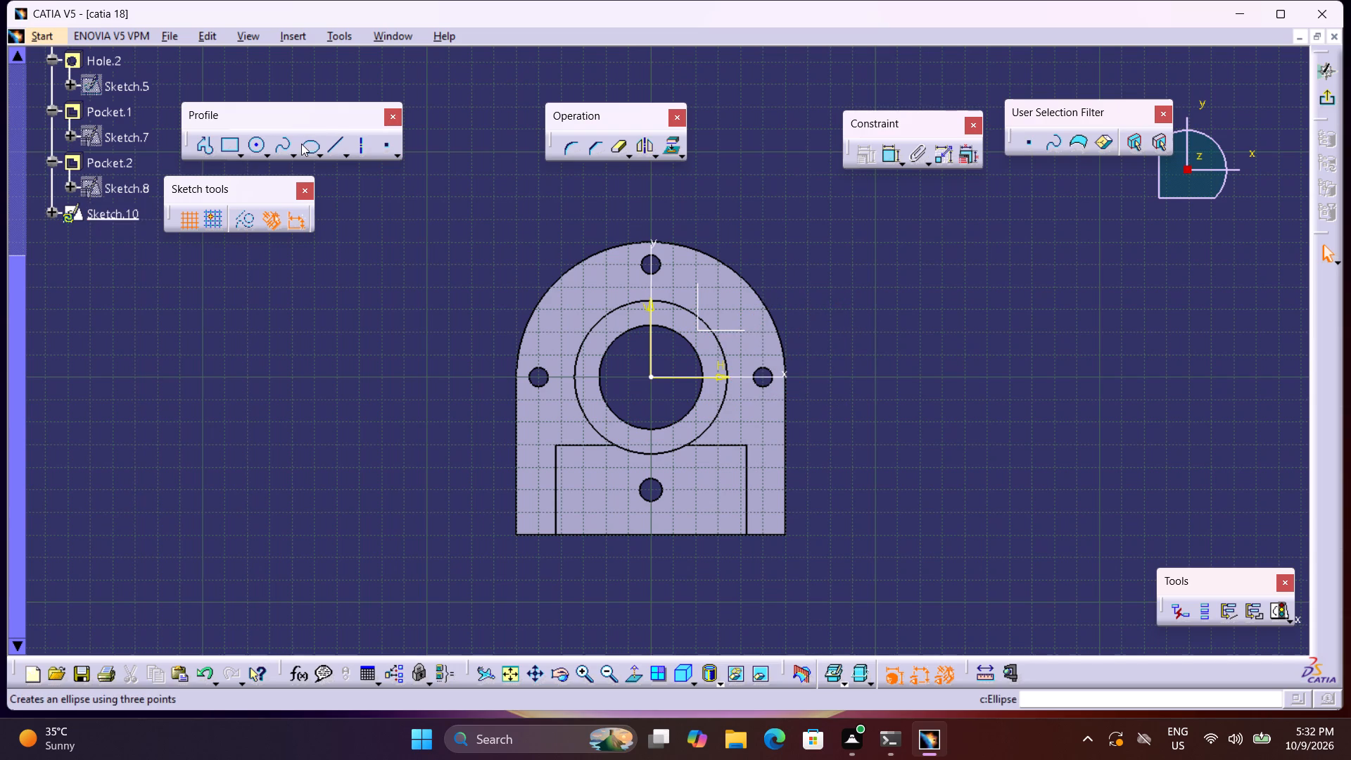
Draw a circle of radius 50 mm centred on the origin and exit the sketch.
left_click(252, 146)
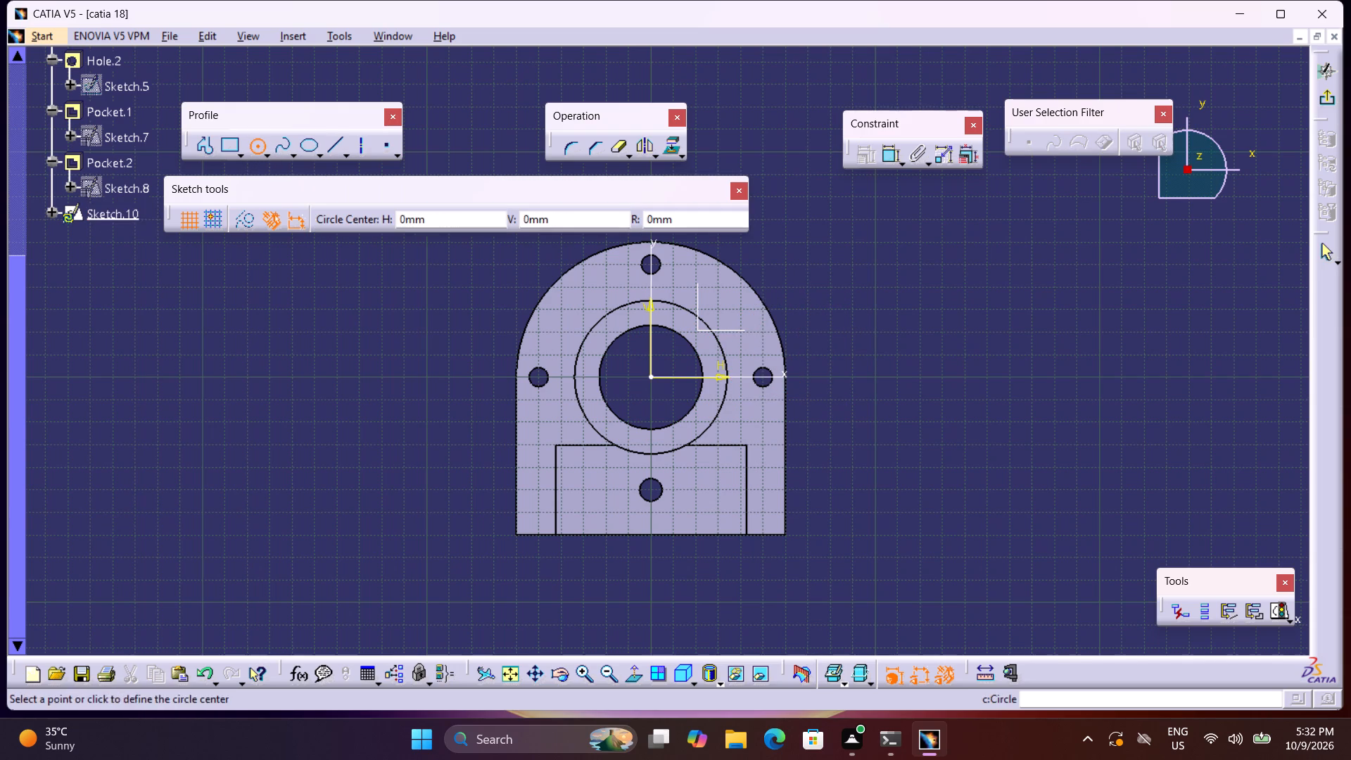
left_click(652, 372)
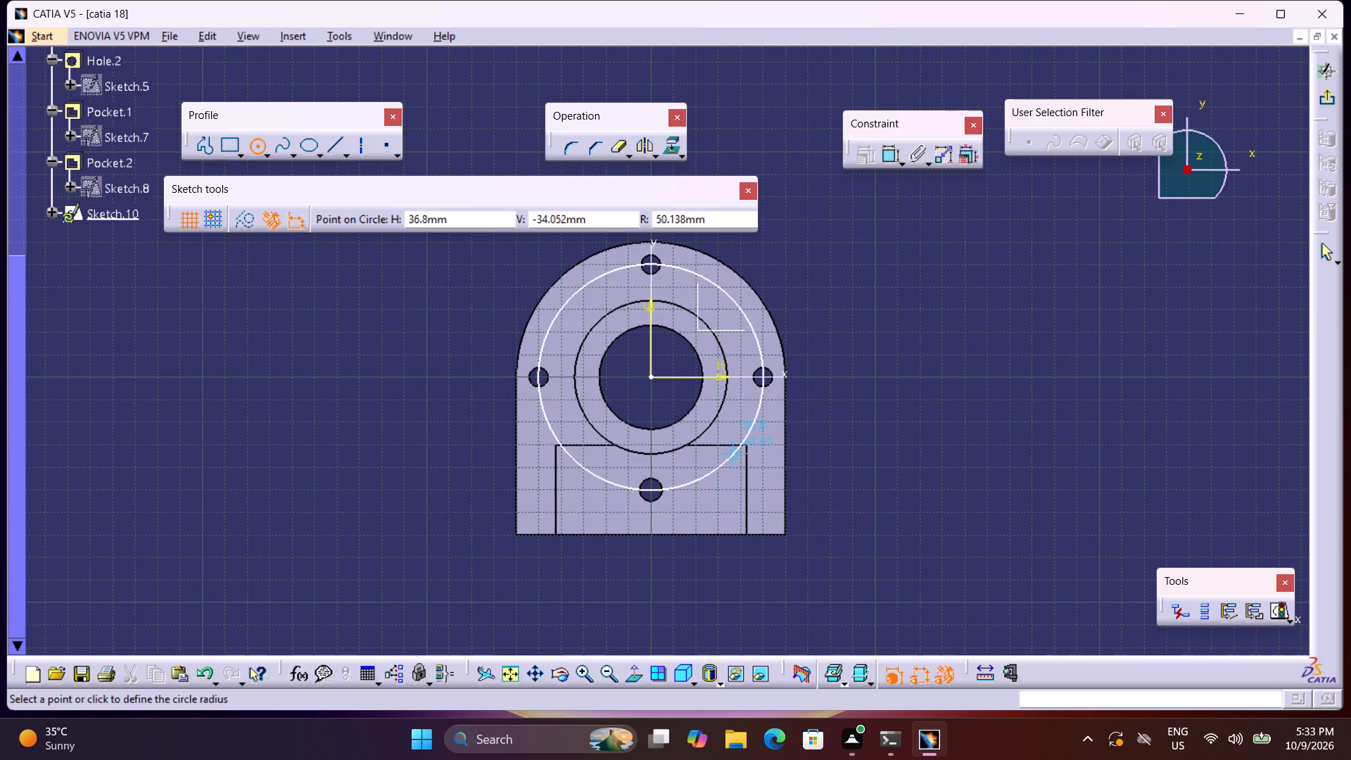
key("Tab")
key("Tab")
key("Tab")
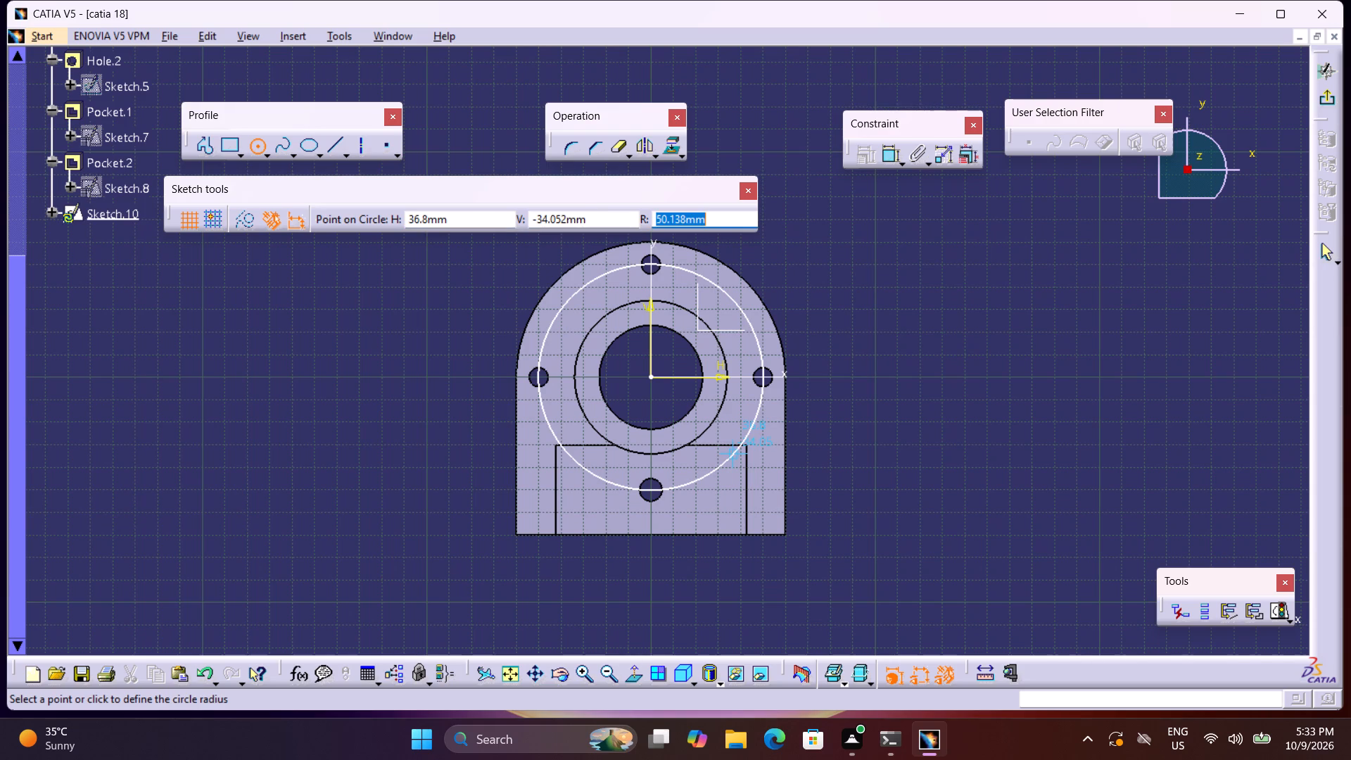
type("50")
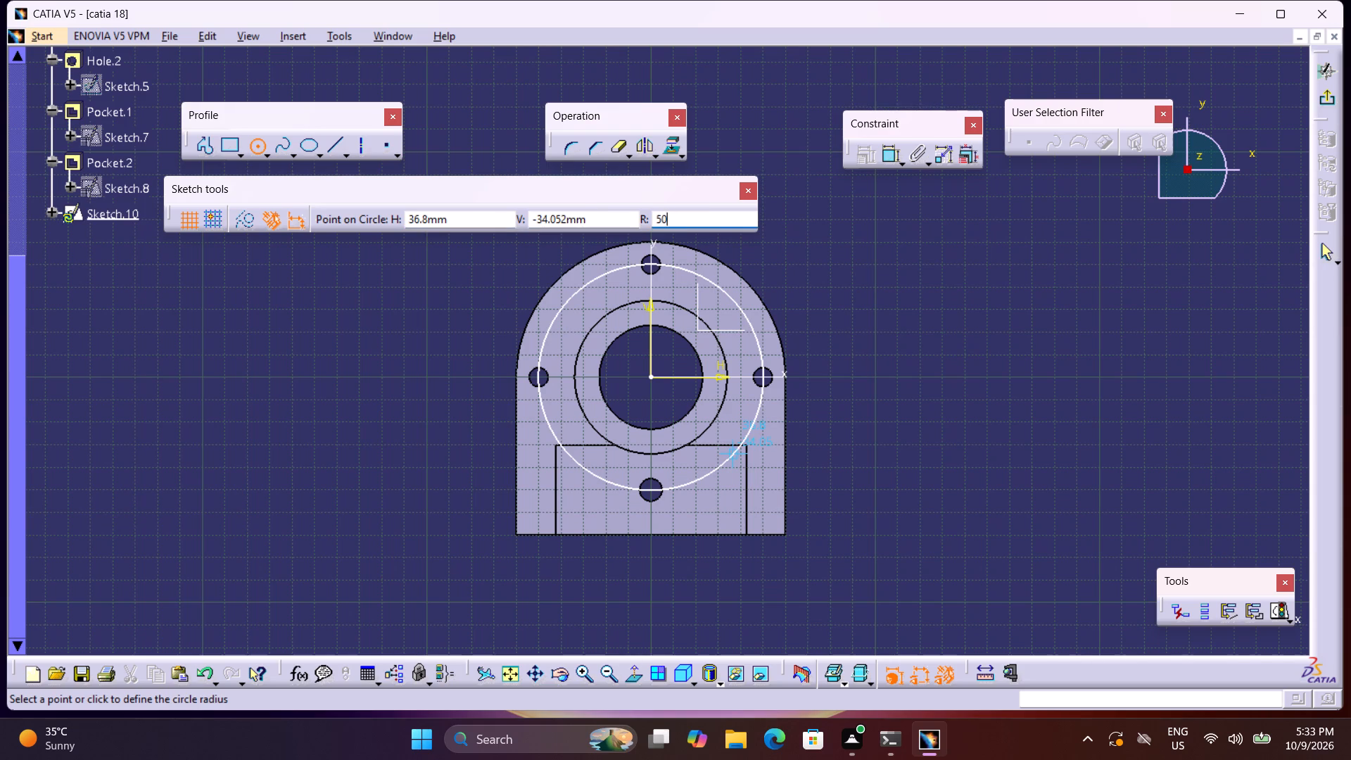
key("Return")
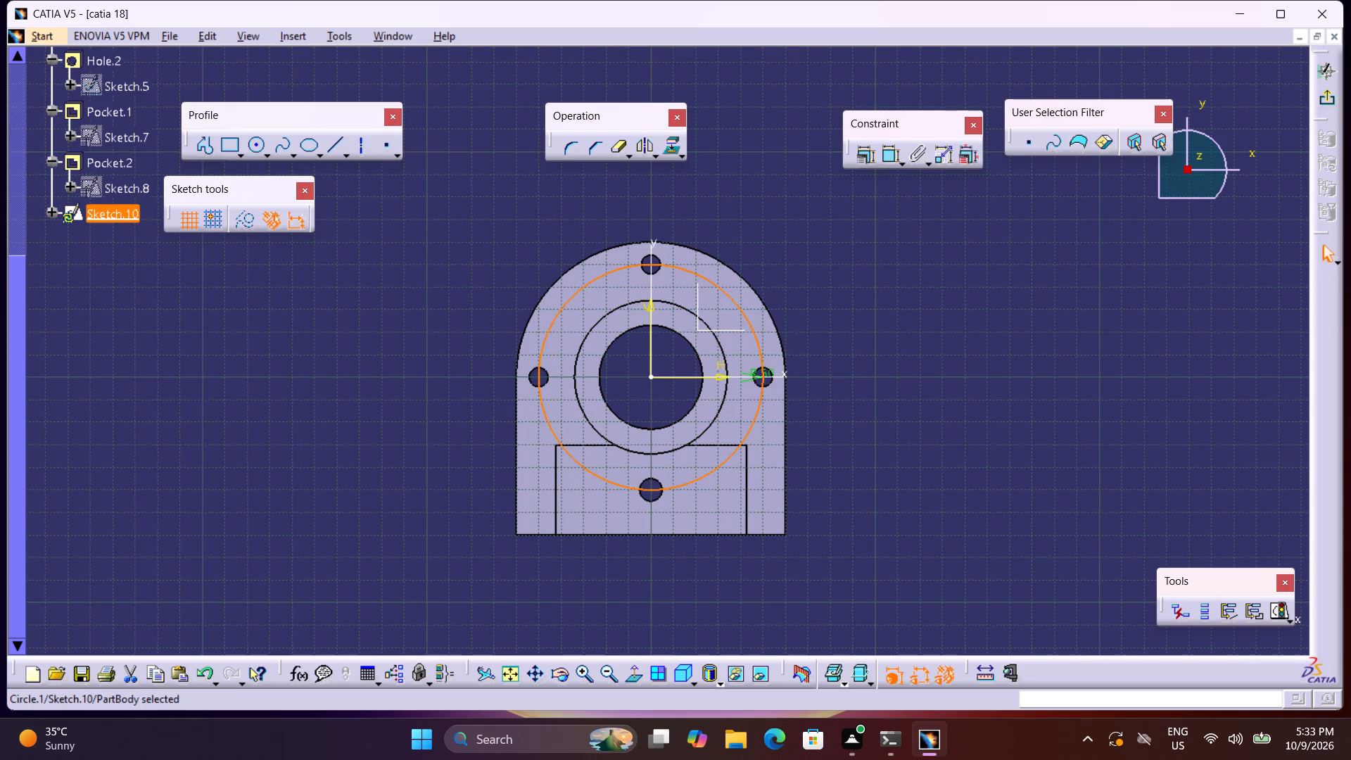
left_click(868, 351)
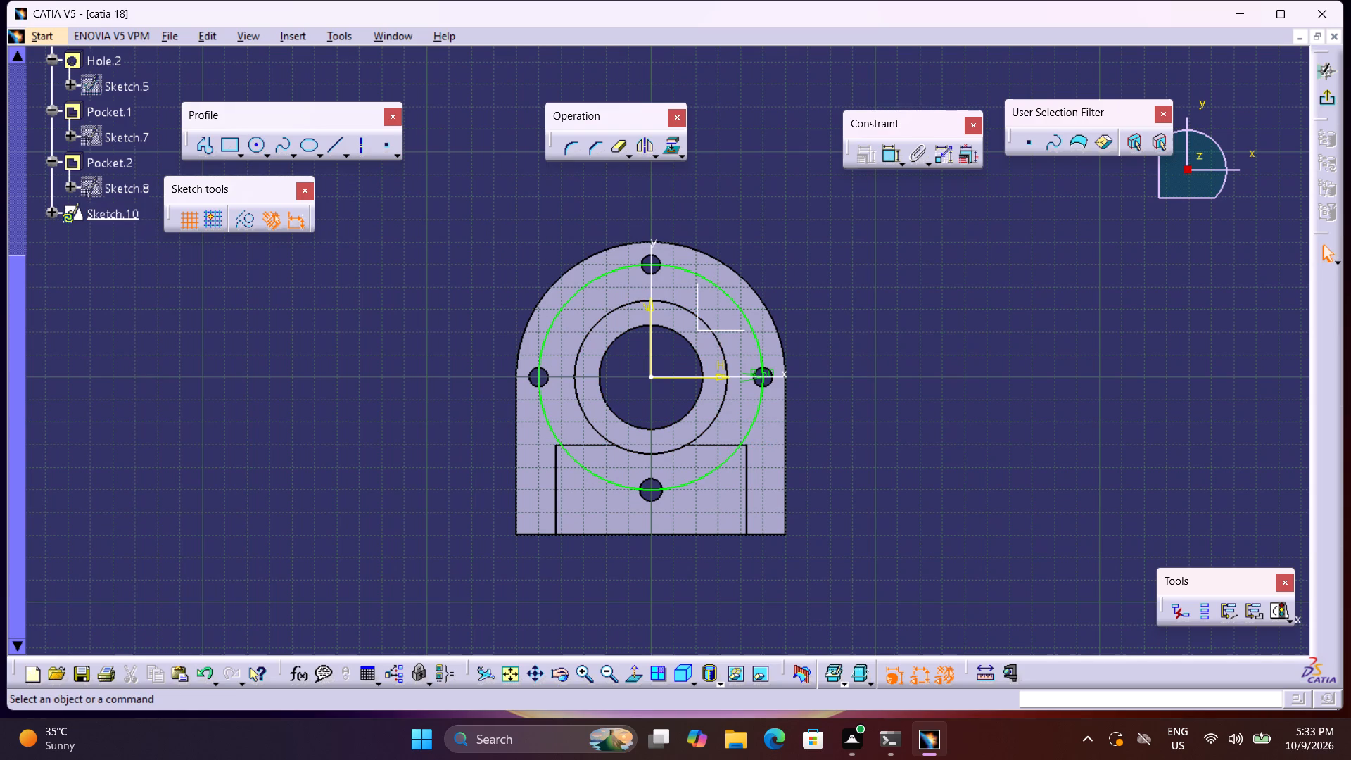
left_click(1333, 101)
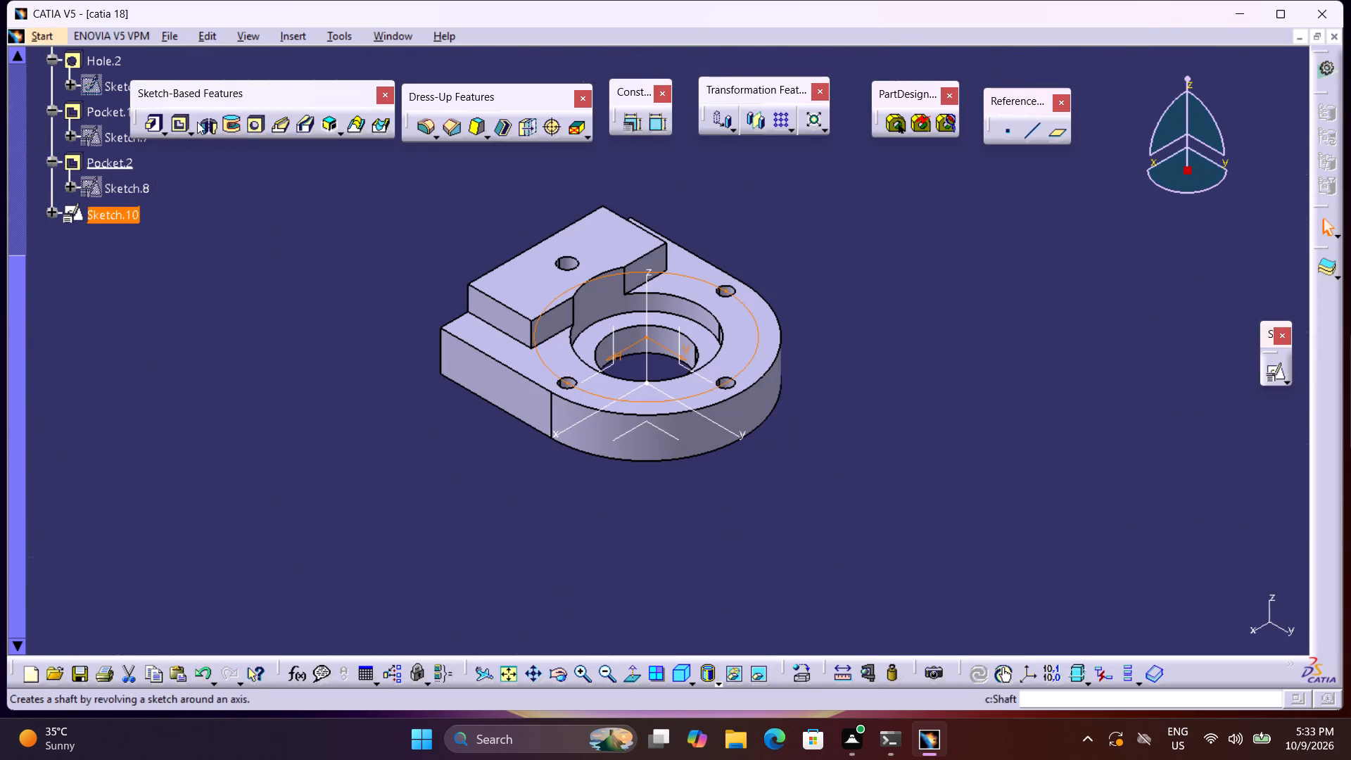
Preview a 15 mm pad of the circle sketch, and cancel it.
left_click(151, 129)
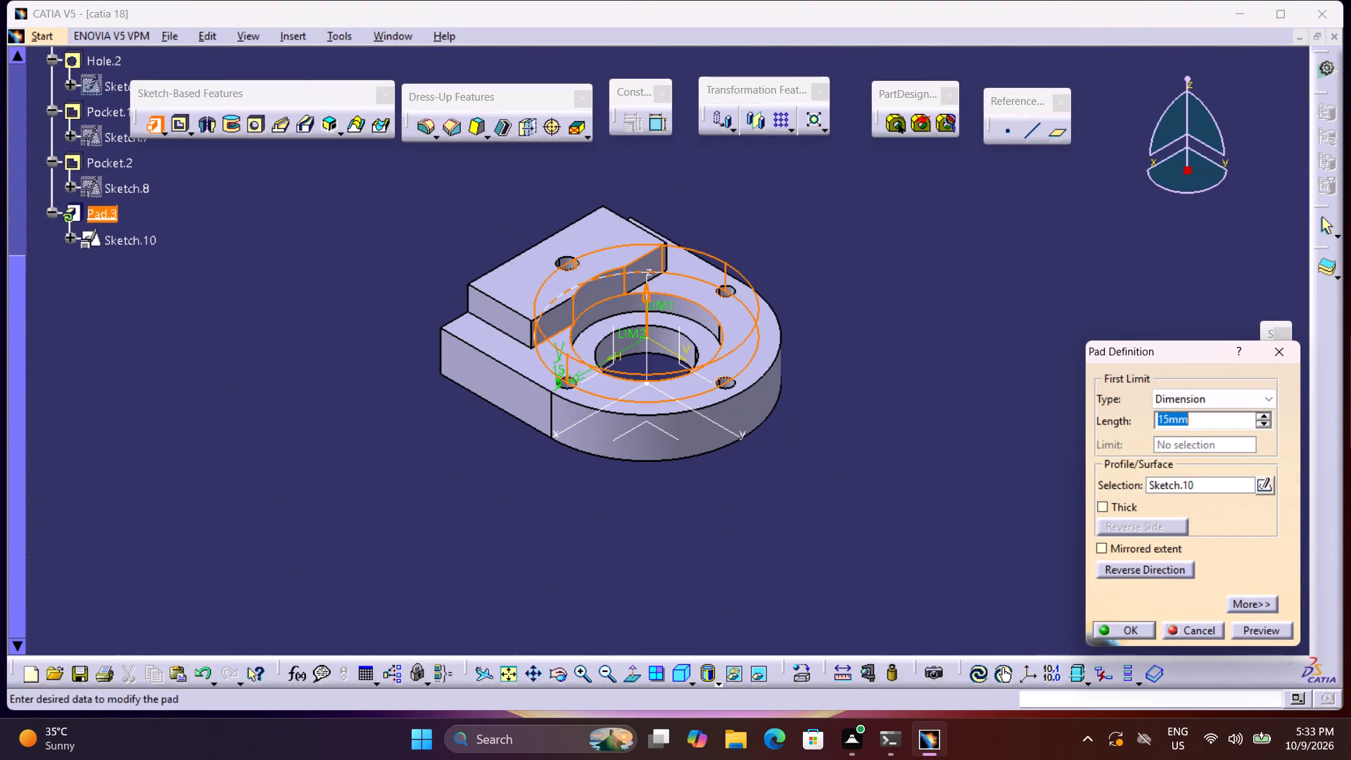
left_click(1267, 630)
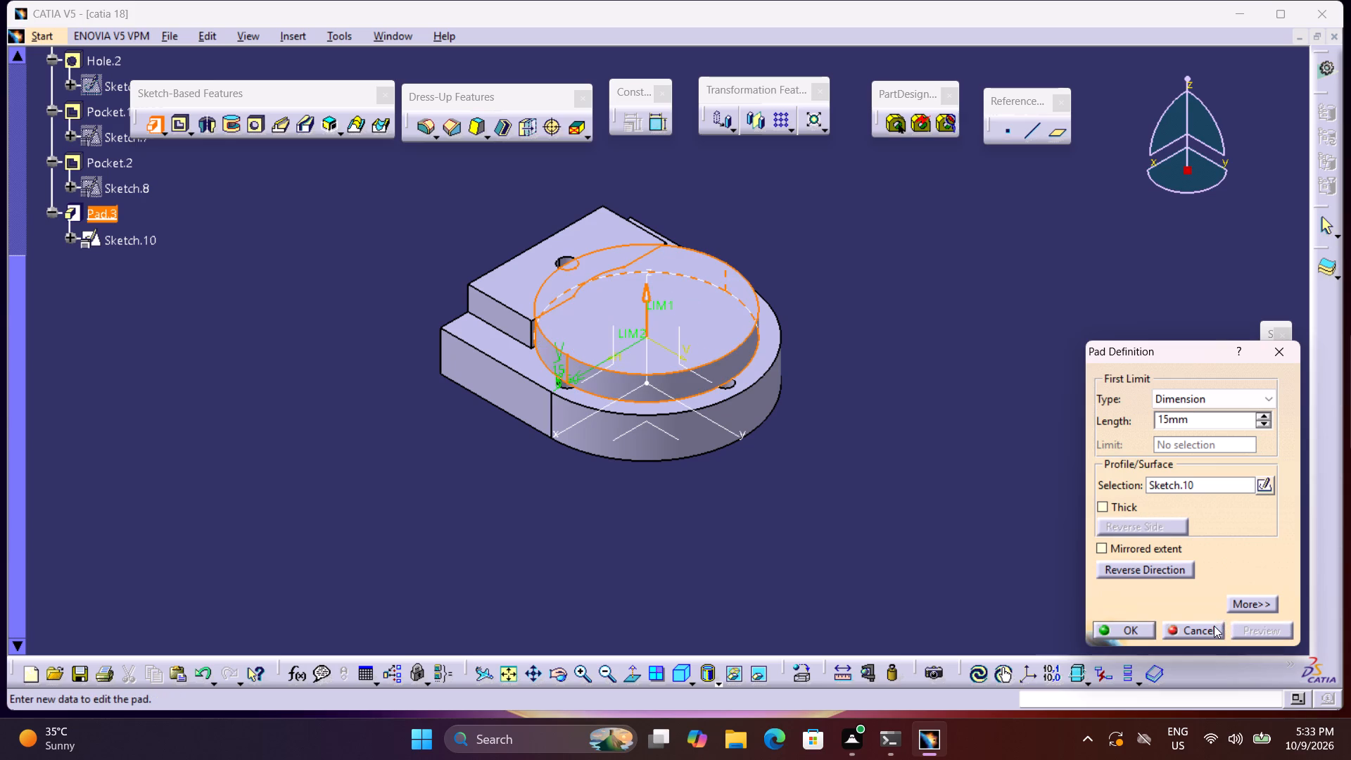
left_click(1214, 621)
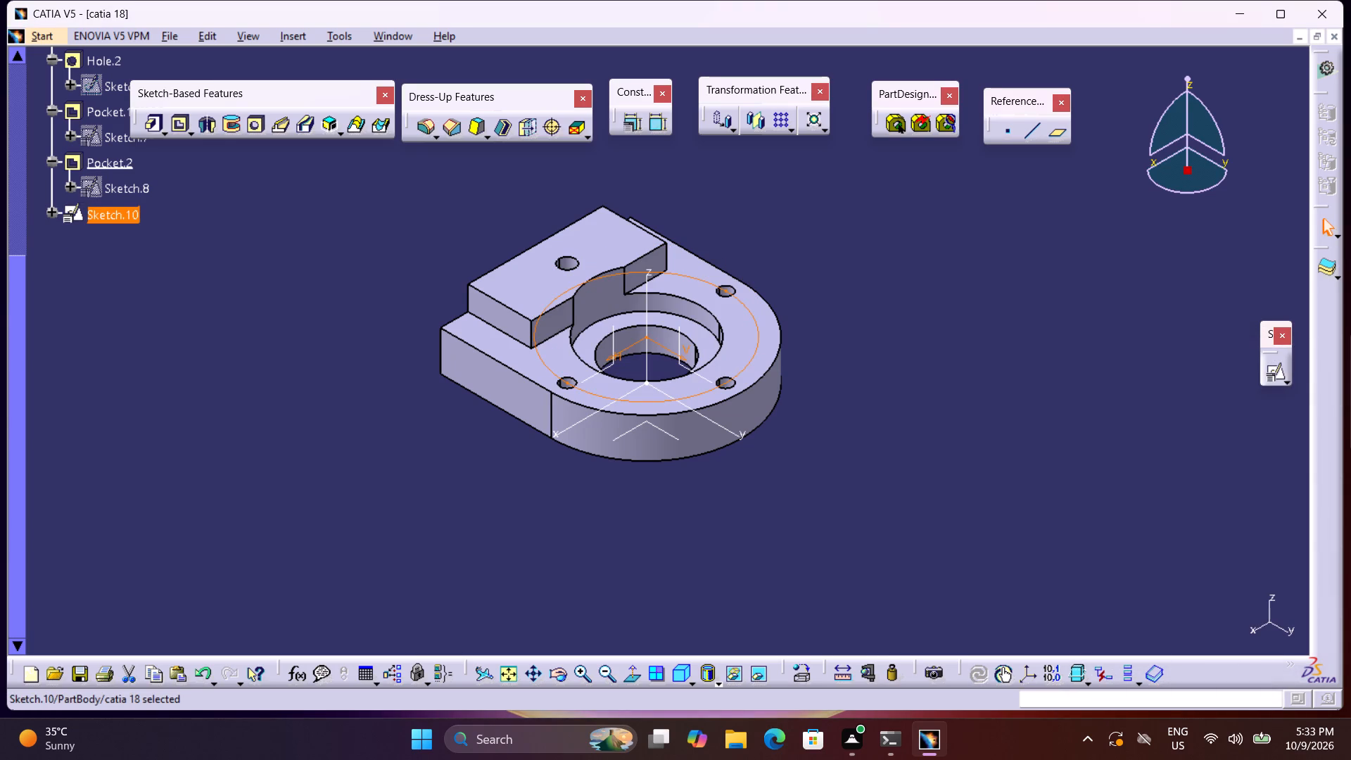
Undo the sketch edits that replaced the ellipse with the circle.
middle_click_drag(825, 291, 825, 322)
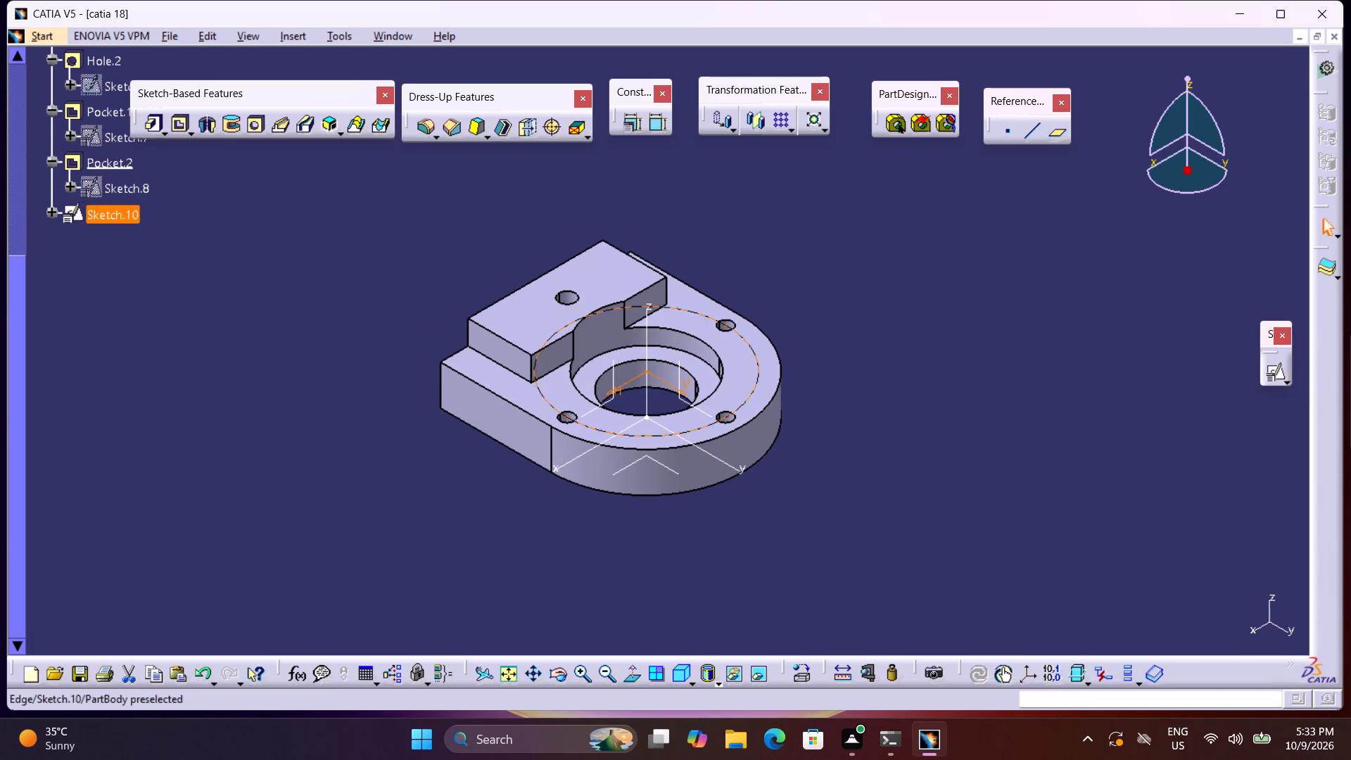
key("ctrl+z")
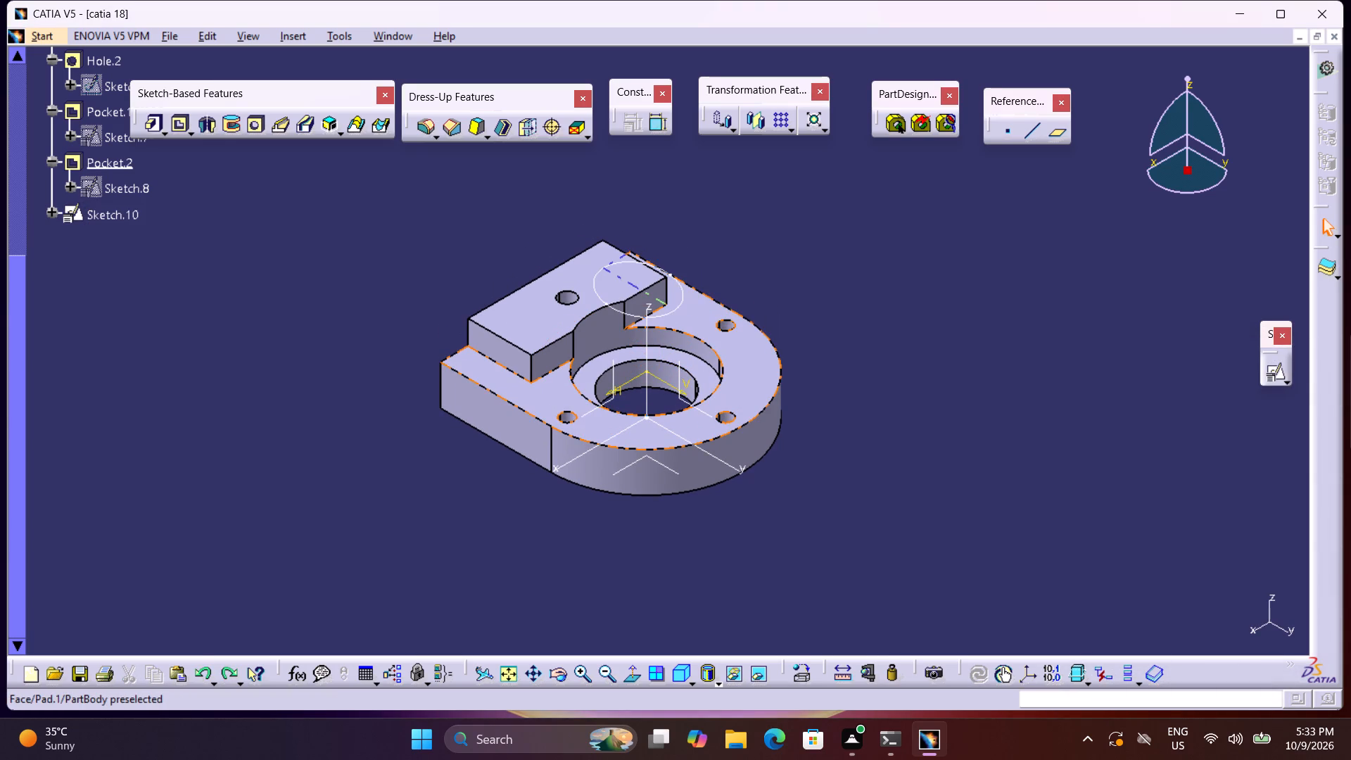
Reopen Sketch.10, move the ellipse well outside the D-shaped pad, and delete it.
double_click(683, 304)
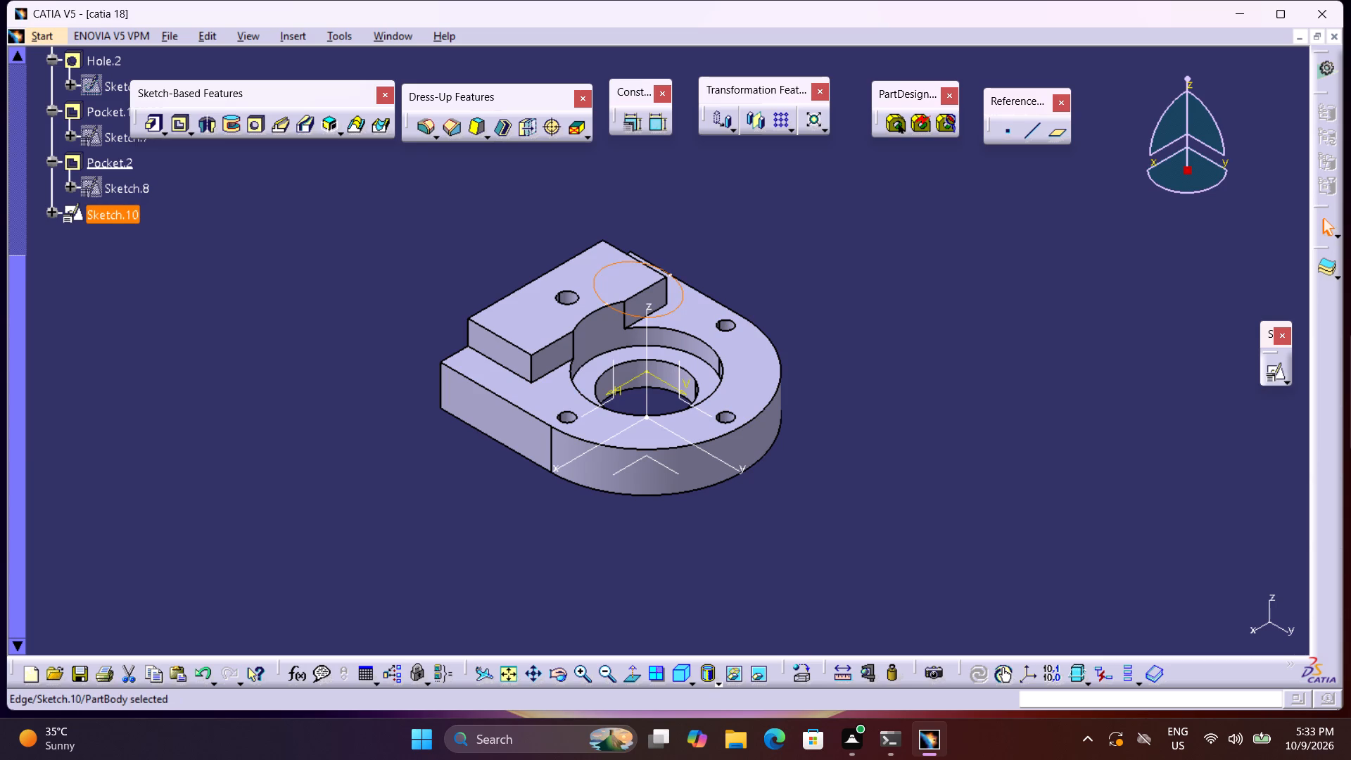
double_click(127, 221)
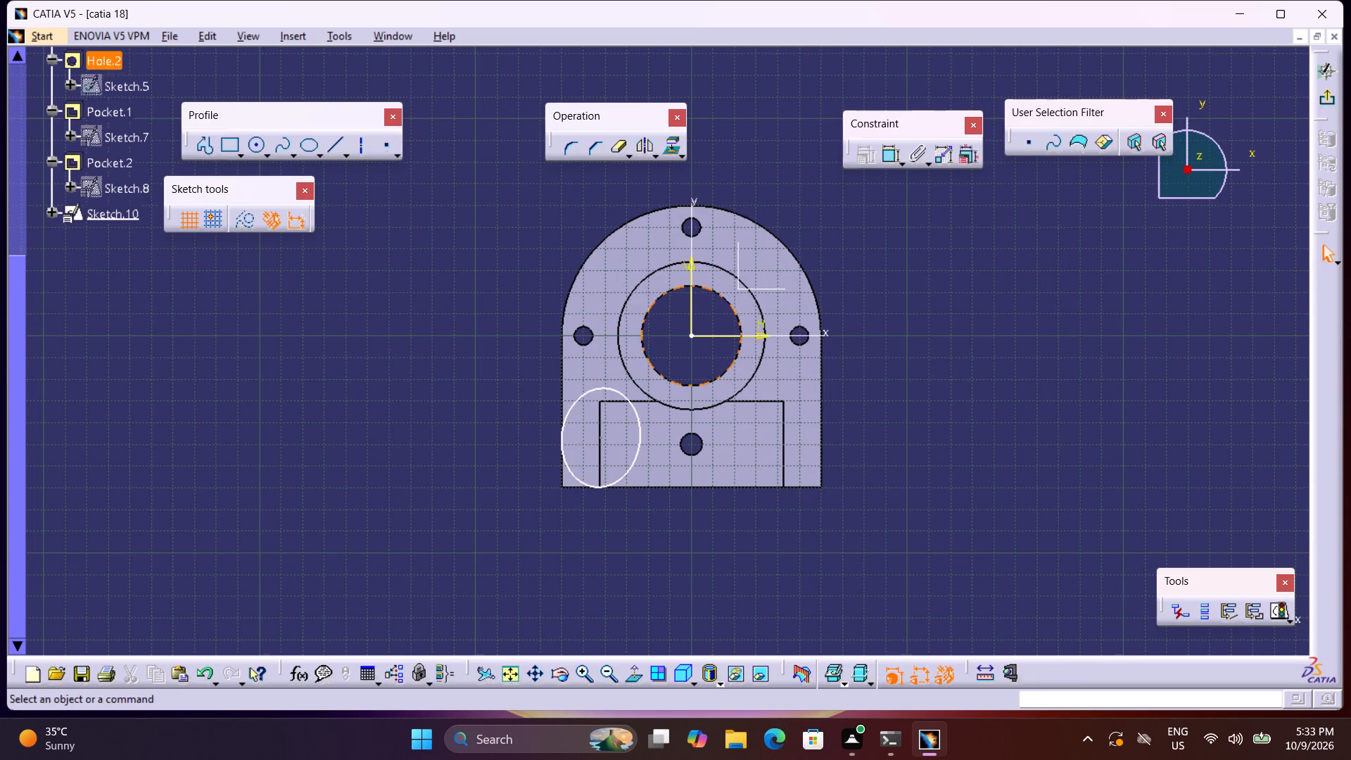
left_click_drag(633, 401, 1006, 338)
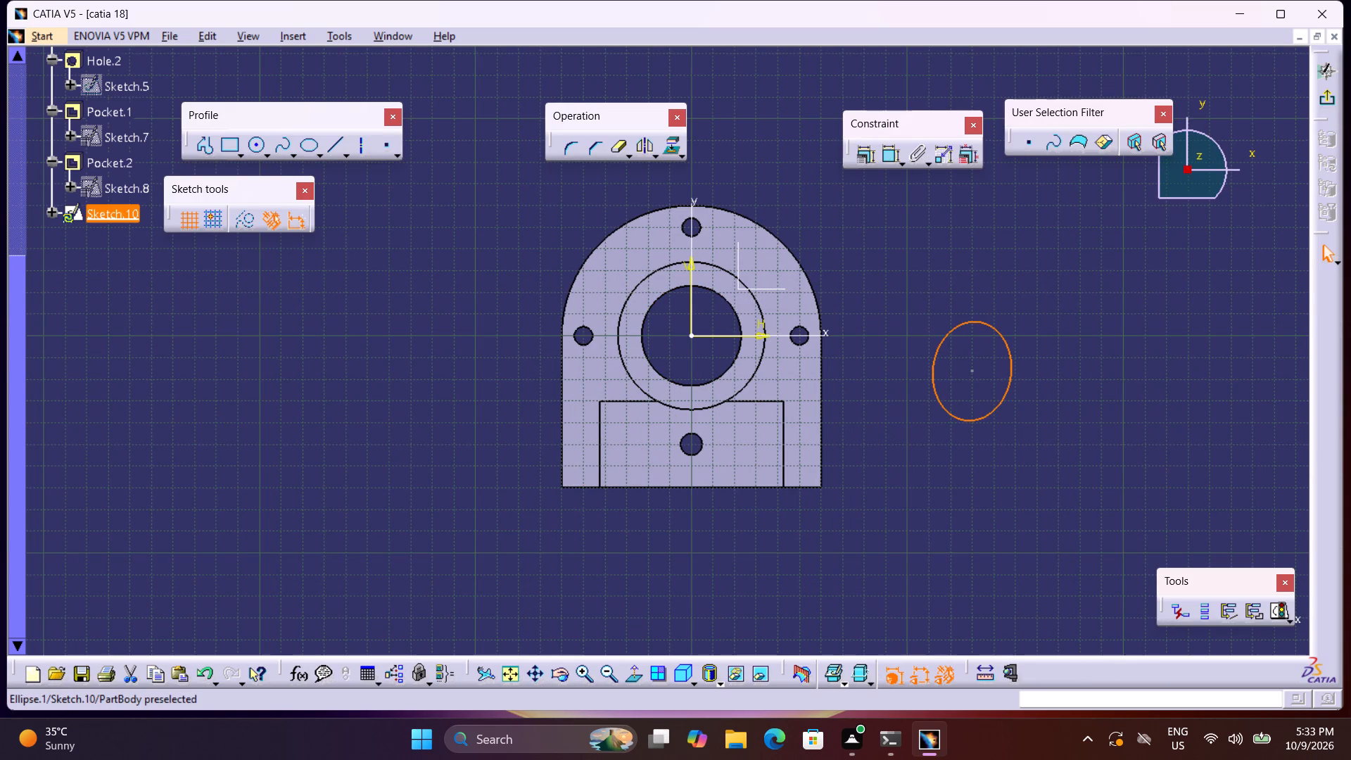
key("Delete")
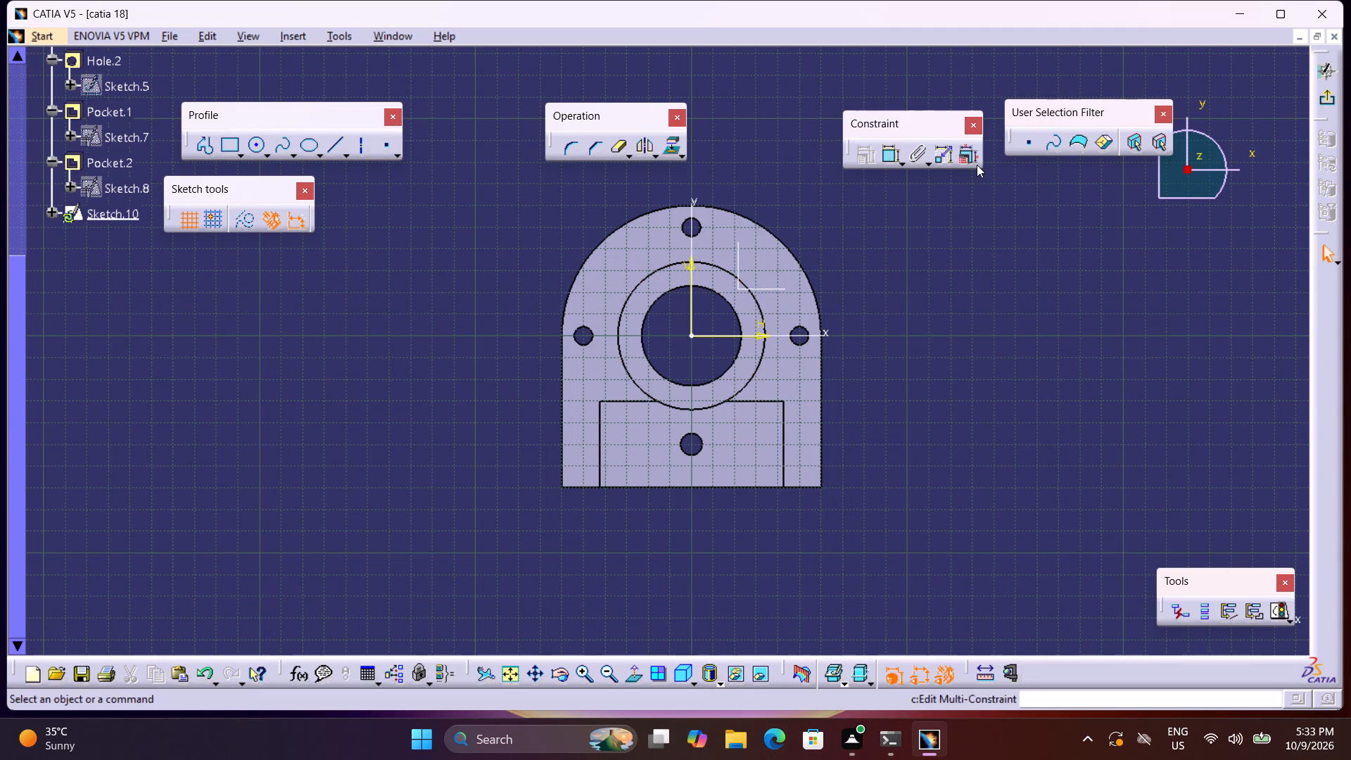
middle_click_drag(894, 275, 876, 292)
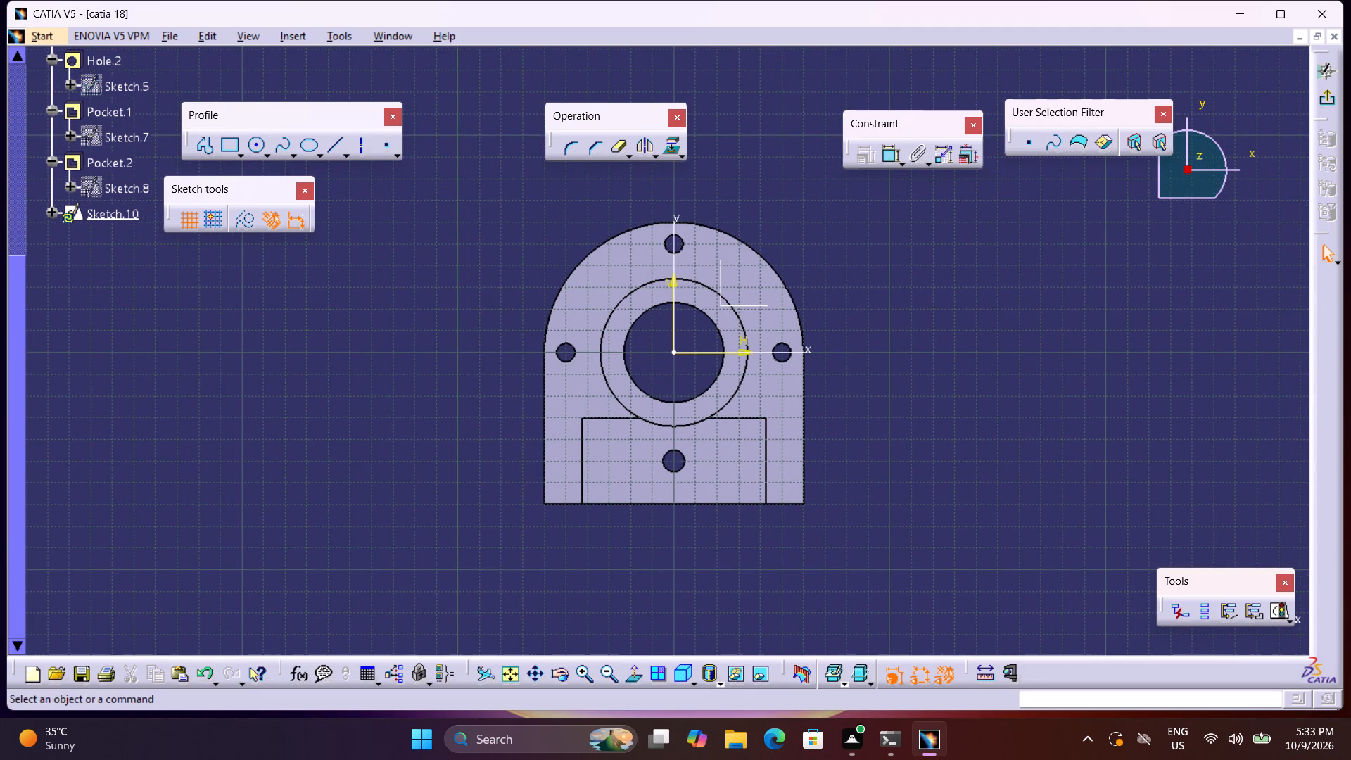
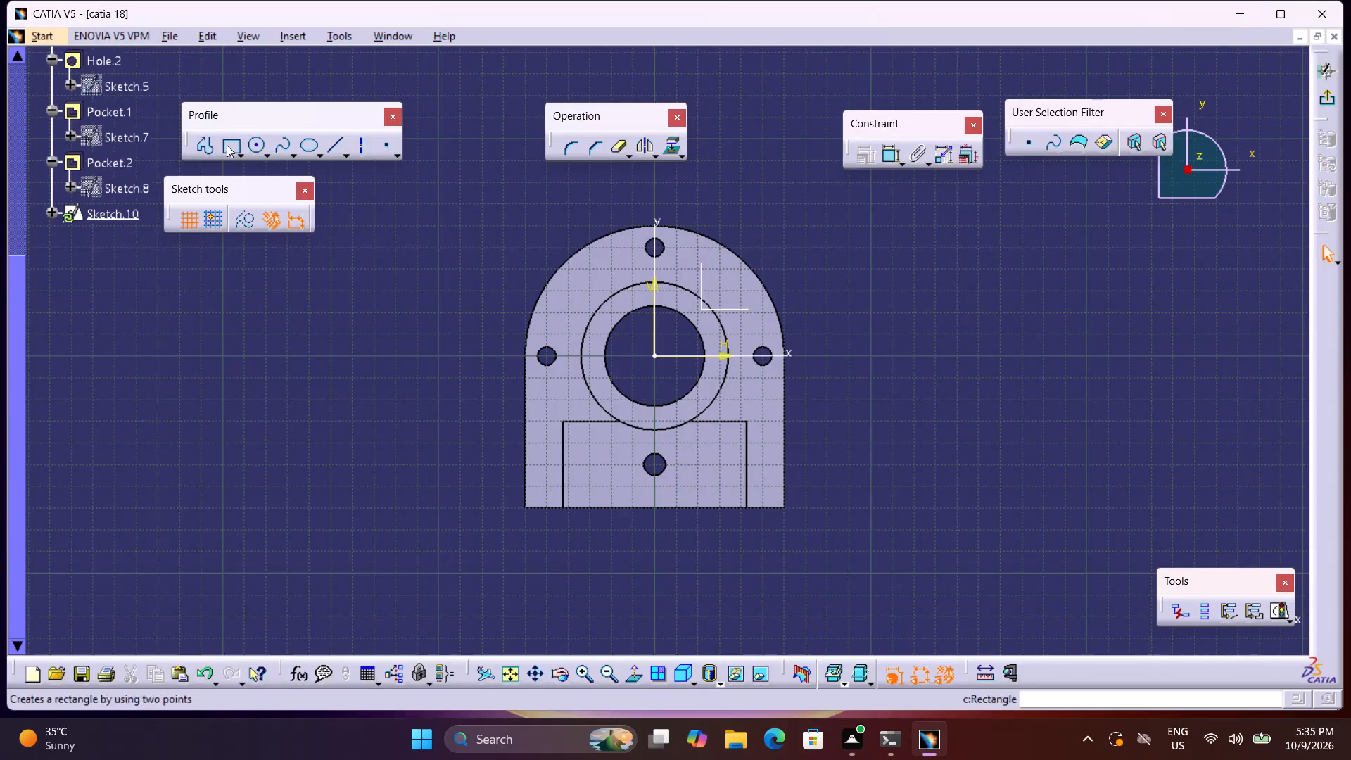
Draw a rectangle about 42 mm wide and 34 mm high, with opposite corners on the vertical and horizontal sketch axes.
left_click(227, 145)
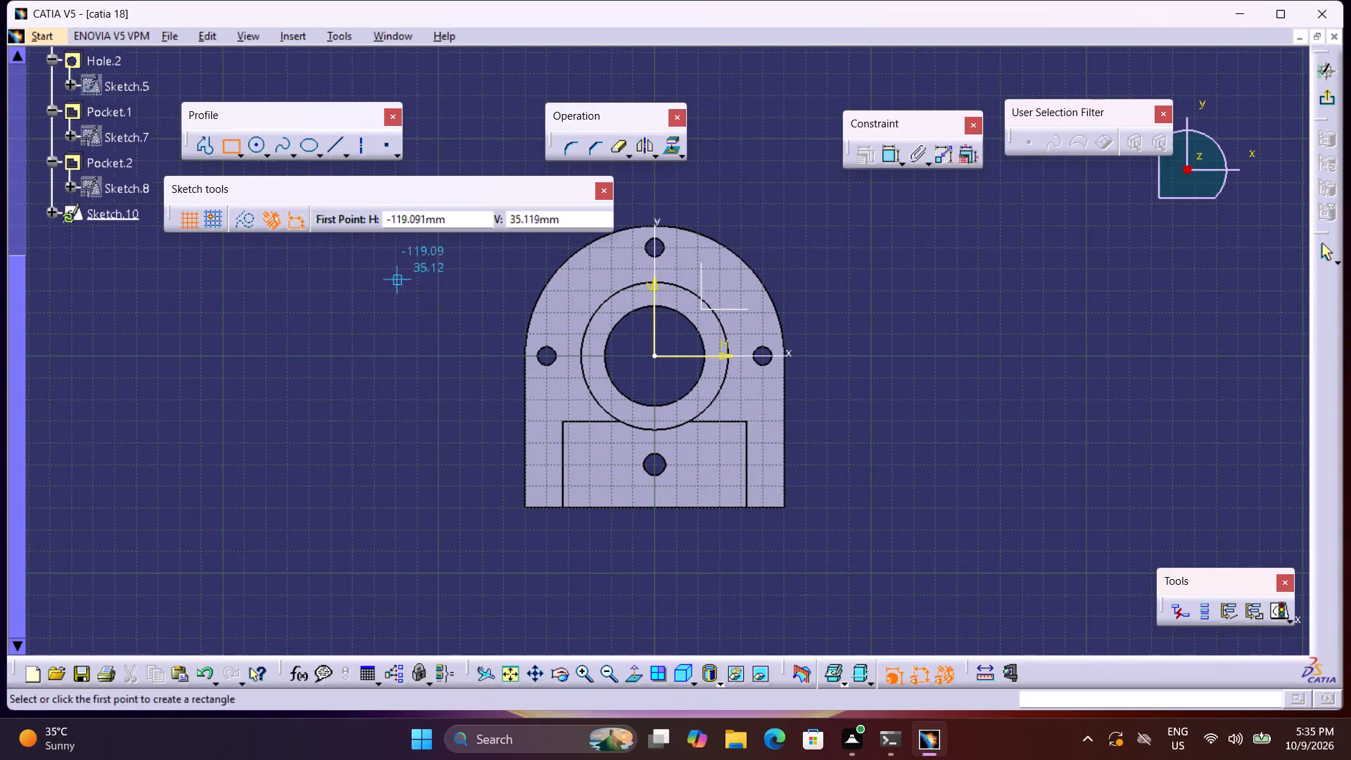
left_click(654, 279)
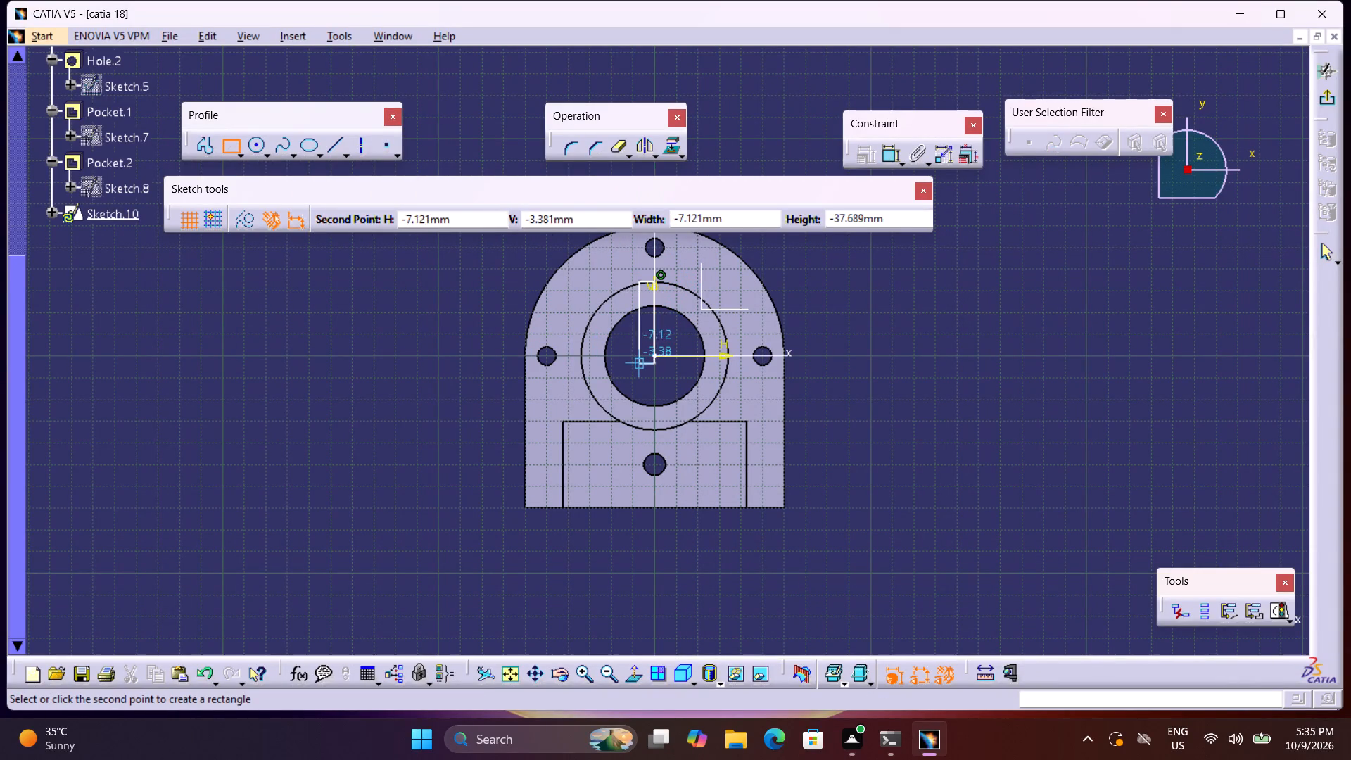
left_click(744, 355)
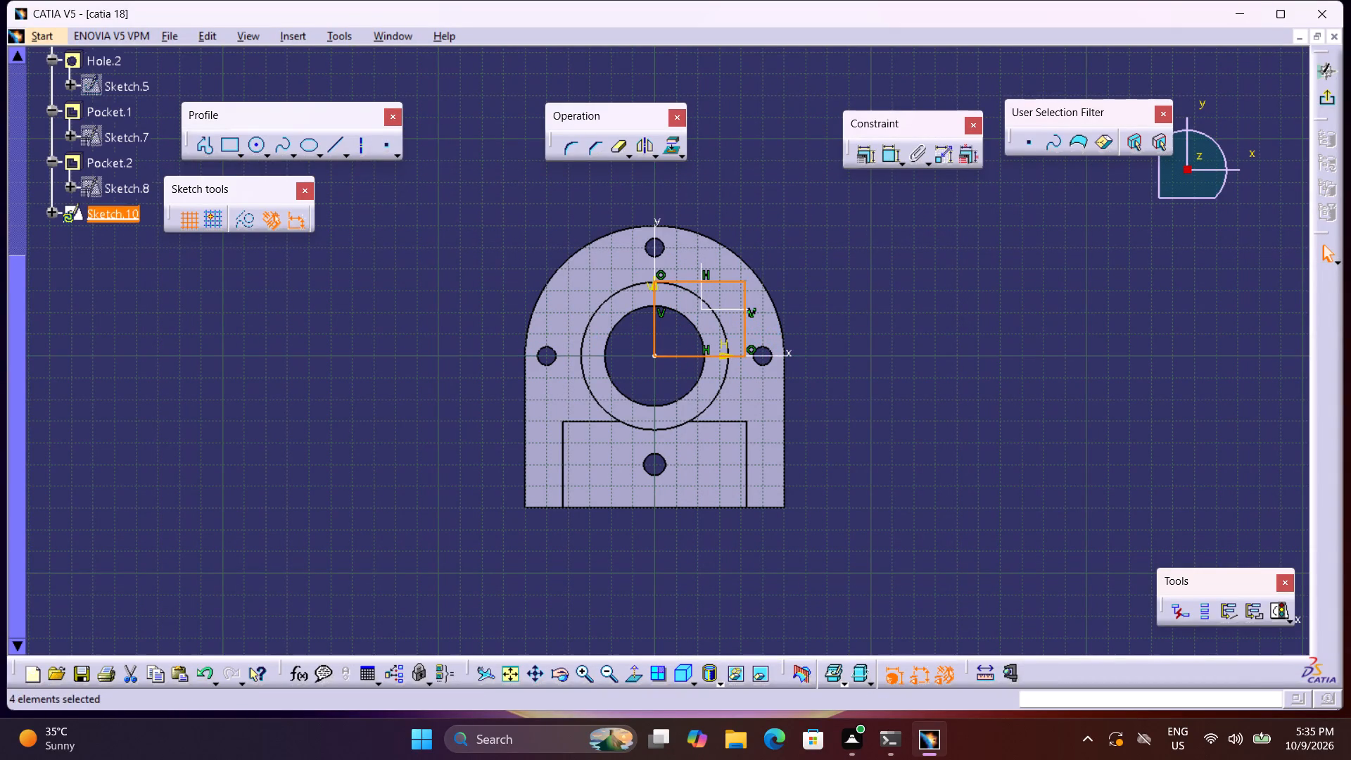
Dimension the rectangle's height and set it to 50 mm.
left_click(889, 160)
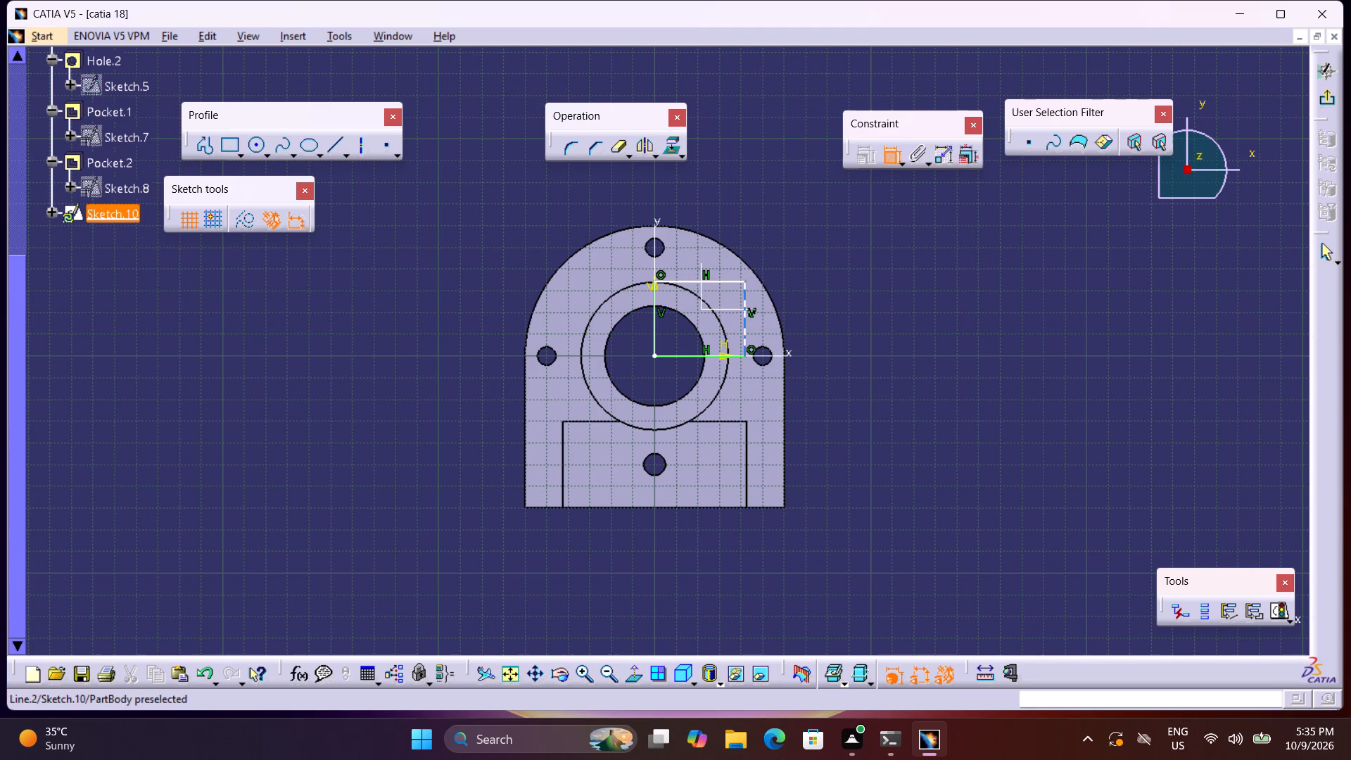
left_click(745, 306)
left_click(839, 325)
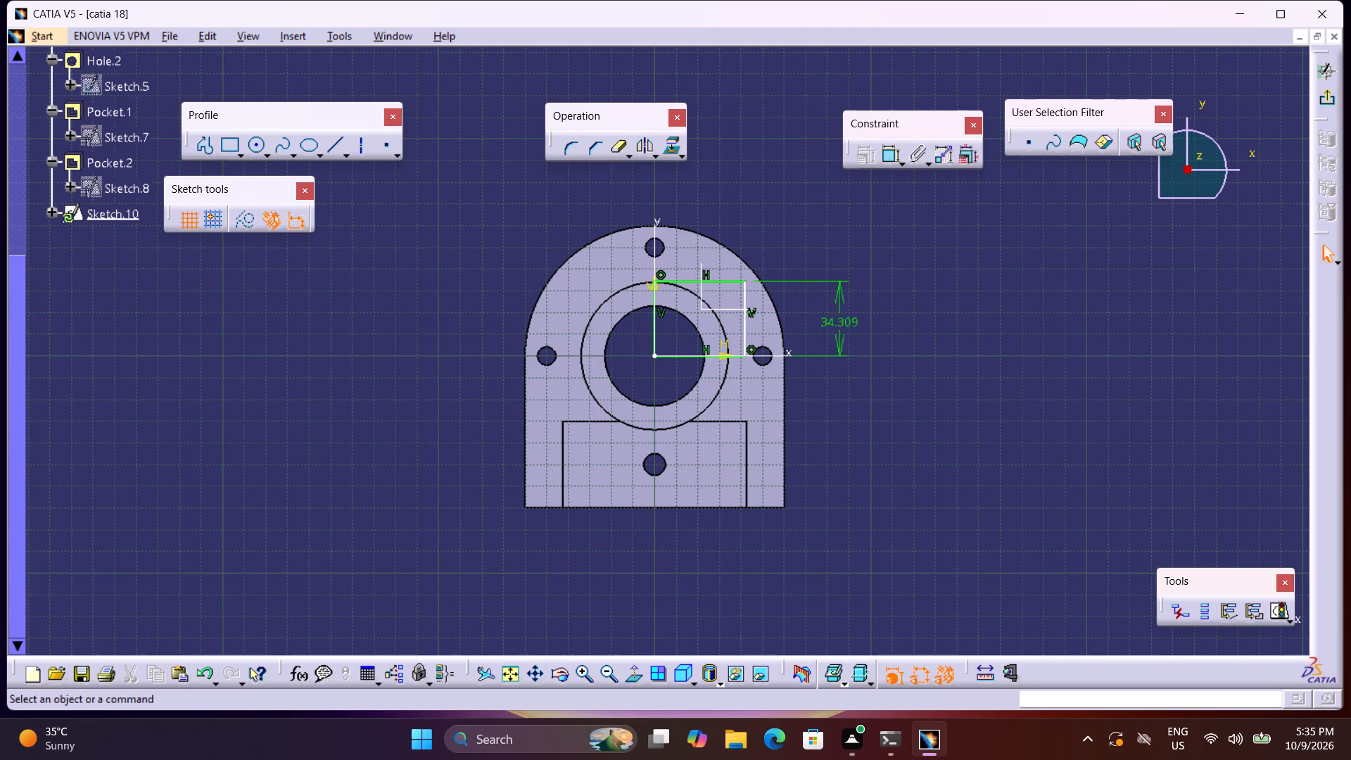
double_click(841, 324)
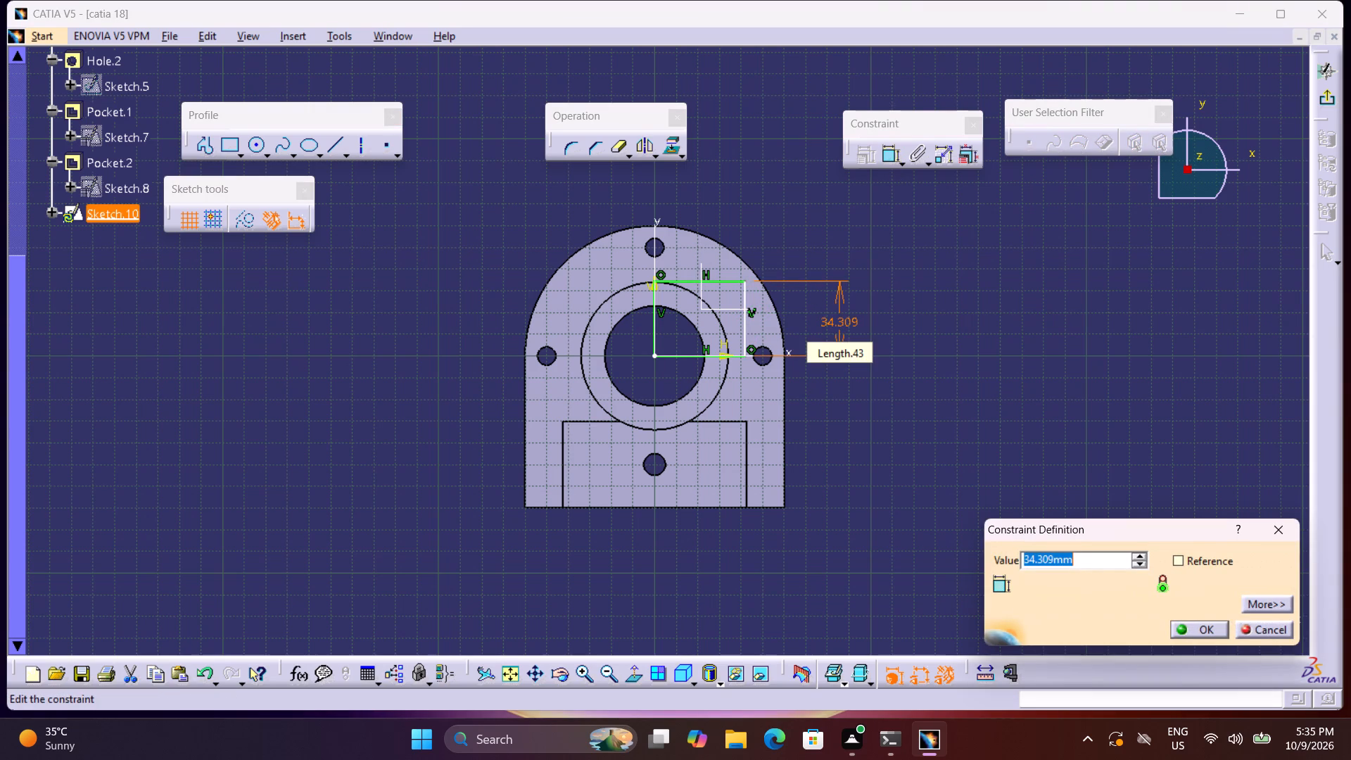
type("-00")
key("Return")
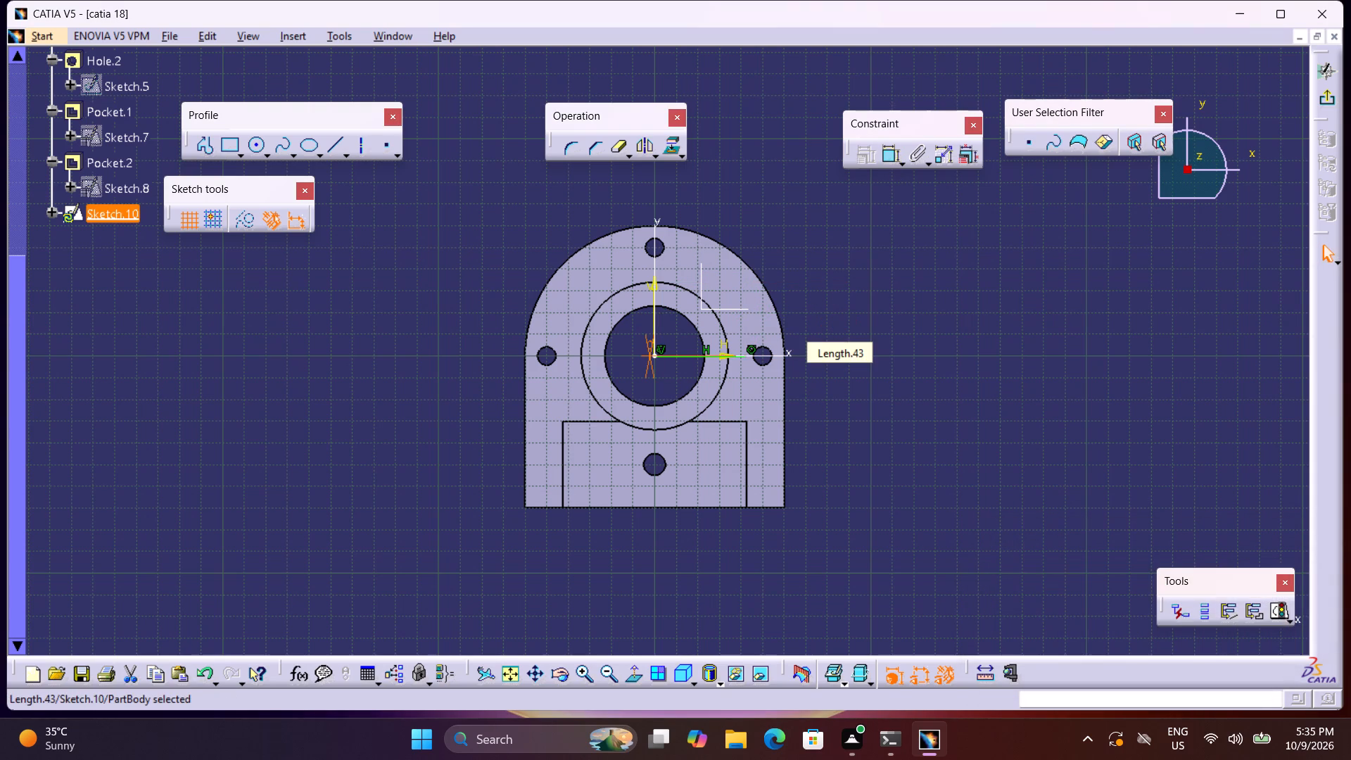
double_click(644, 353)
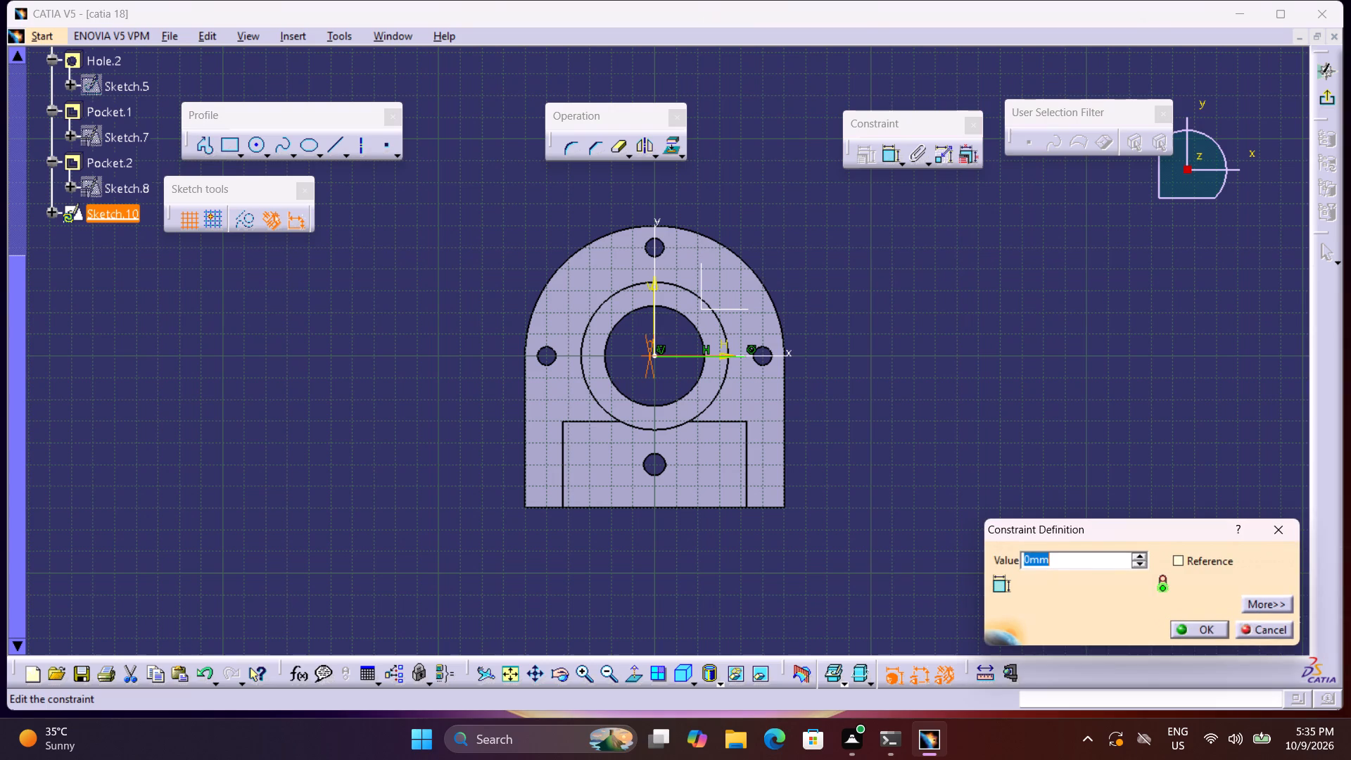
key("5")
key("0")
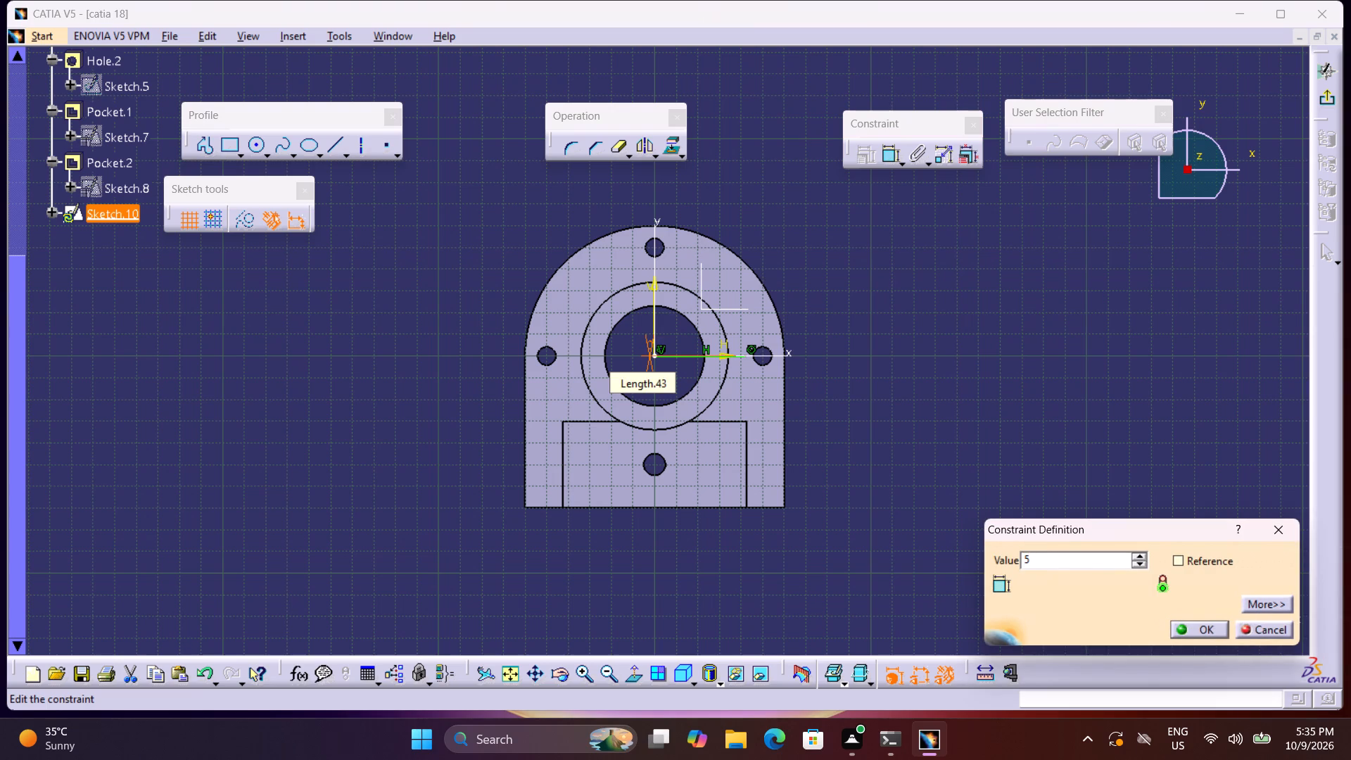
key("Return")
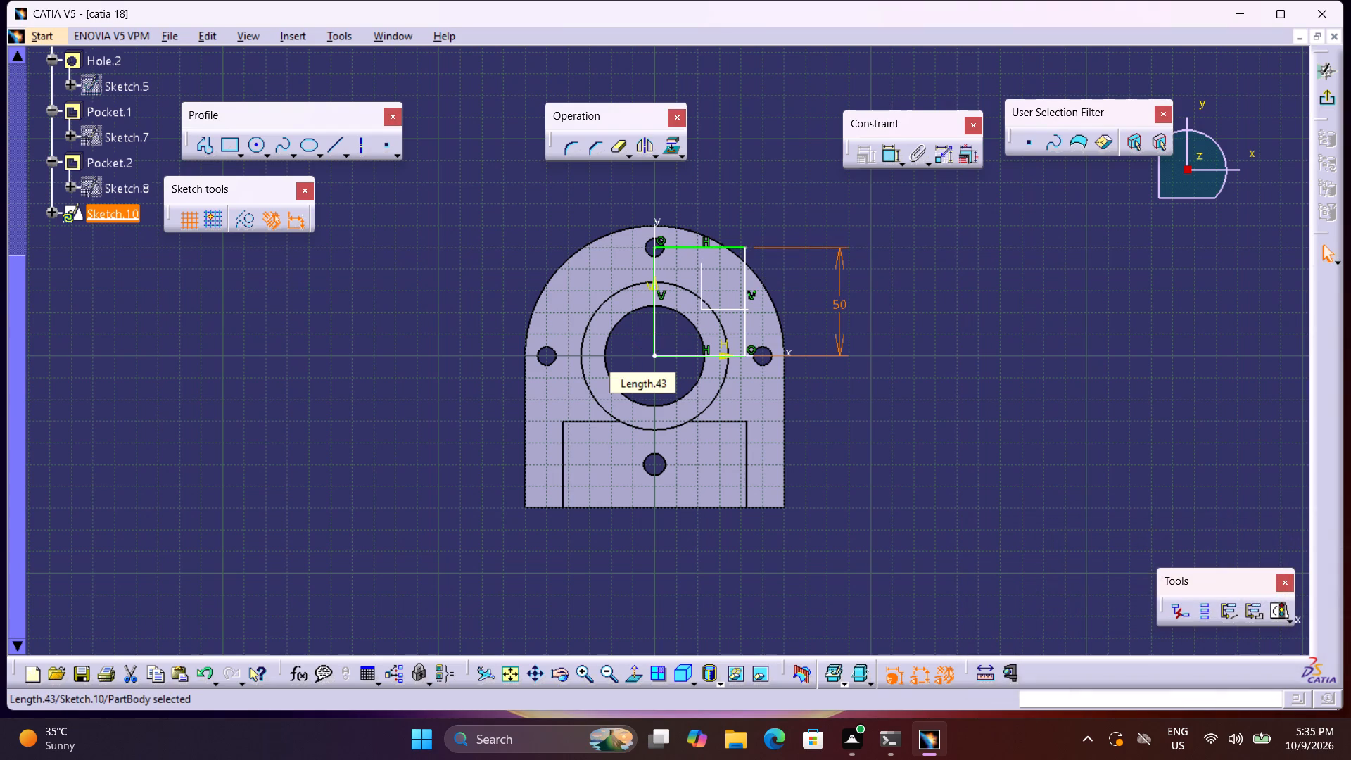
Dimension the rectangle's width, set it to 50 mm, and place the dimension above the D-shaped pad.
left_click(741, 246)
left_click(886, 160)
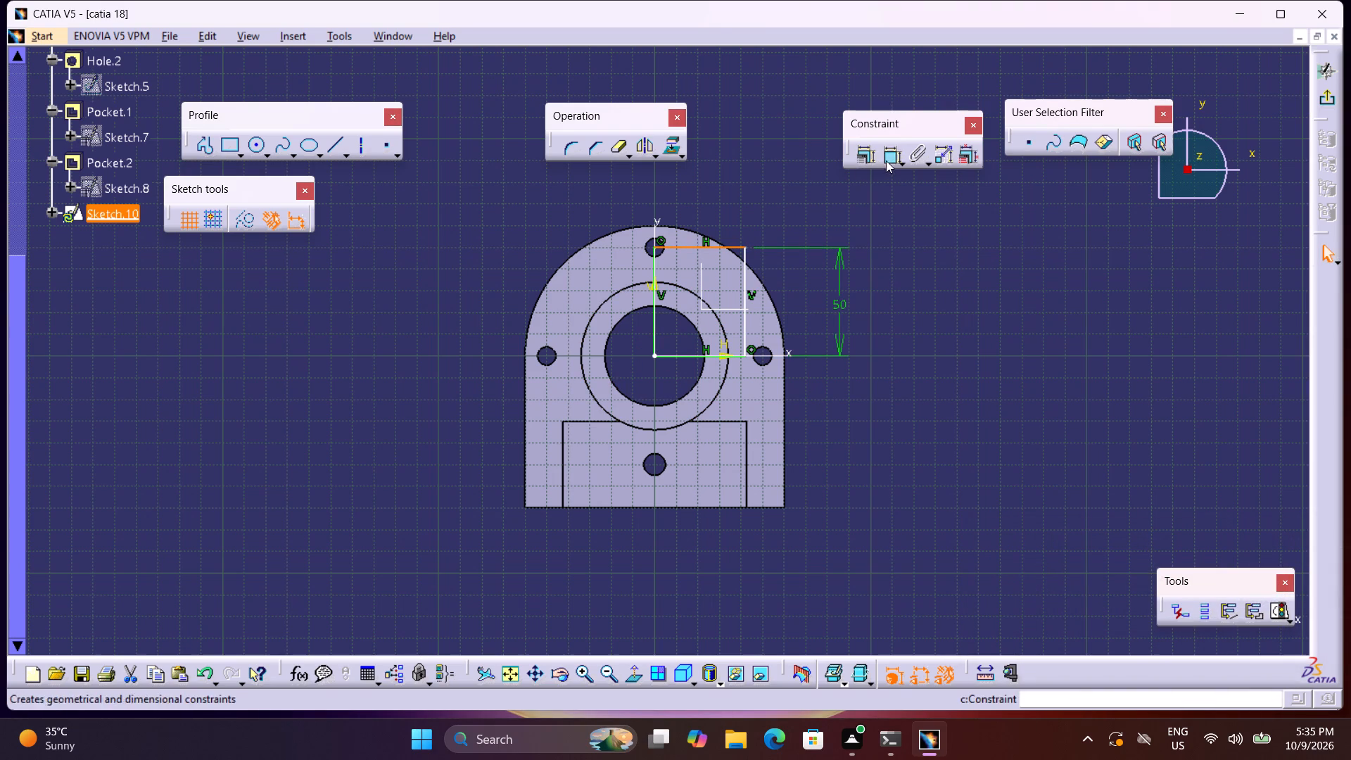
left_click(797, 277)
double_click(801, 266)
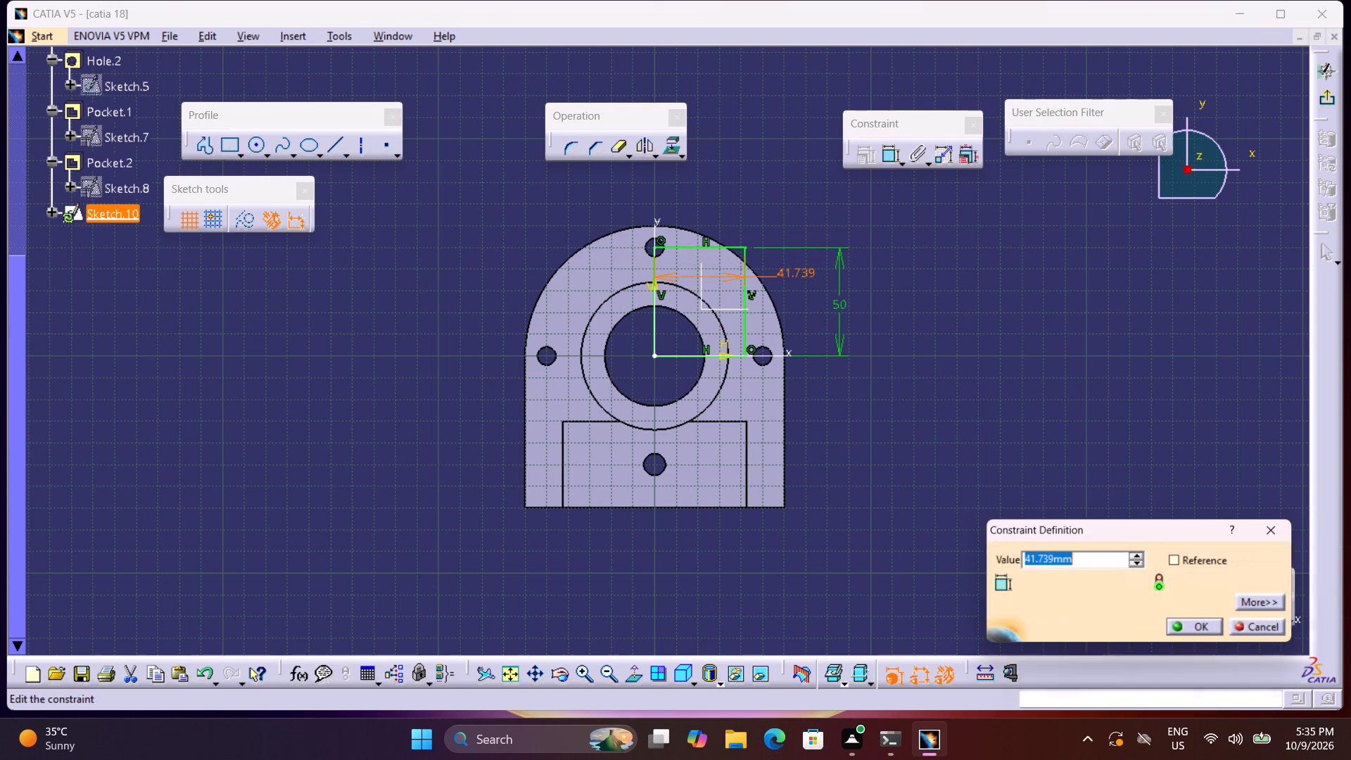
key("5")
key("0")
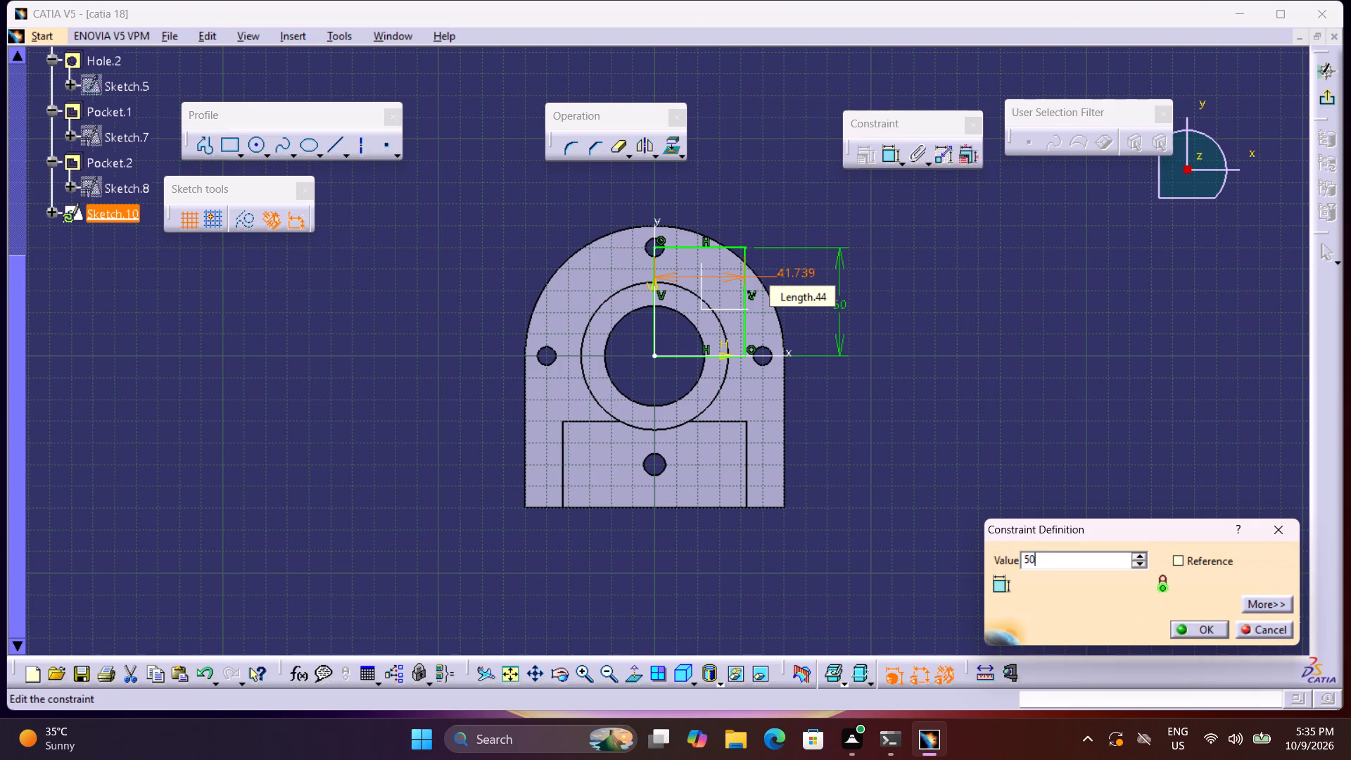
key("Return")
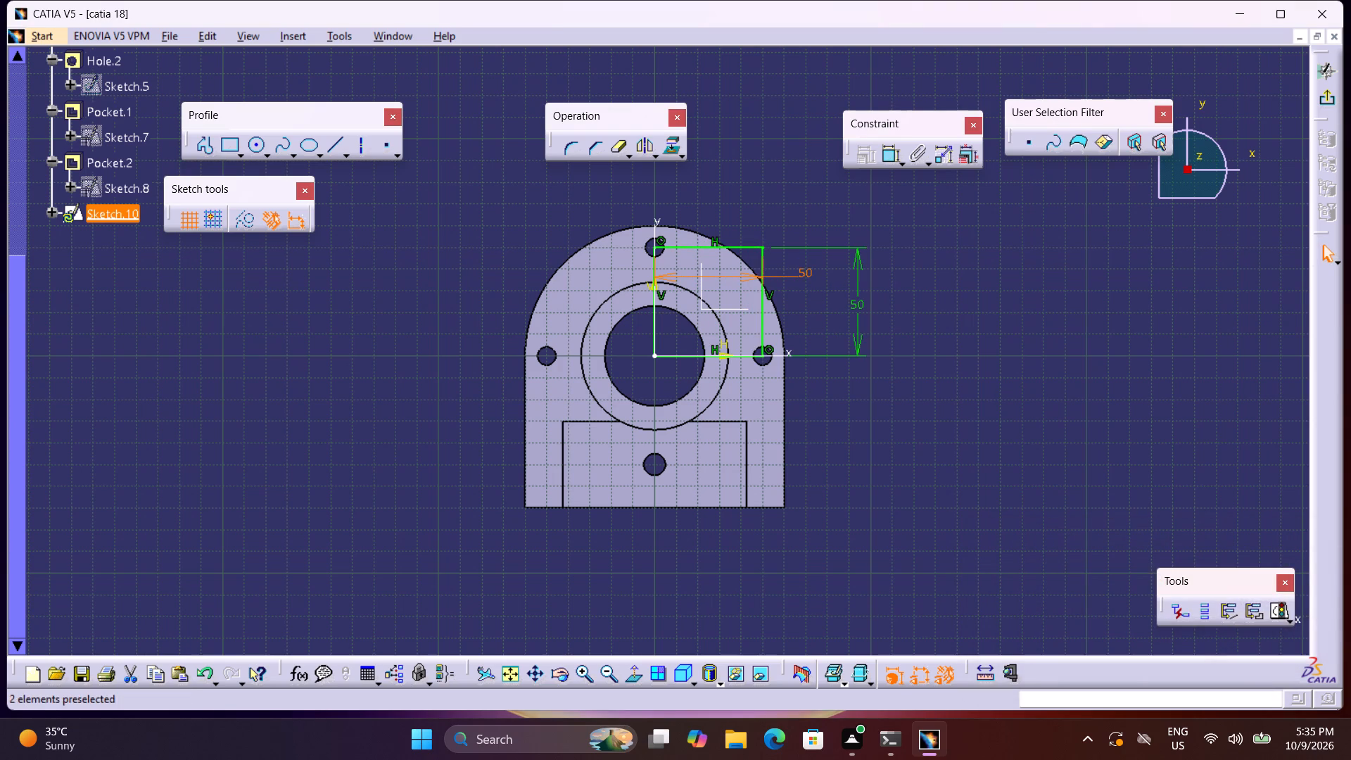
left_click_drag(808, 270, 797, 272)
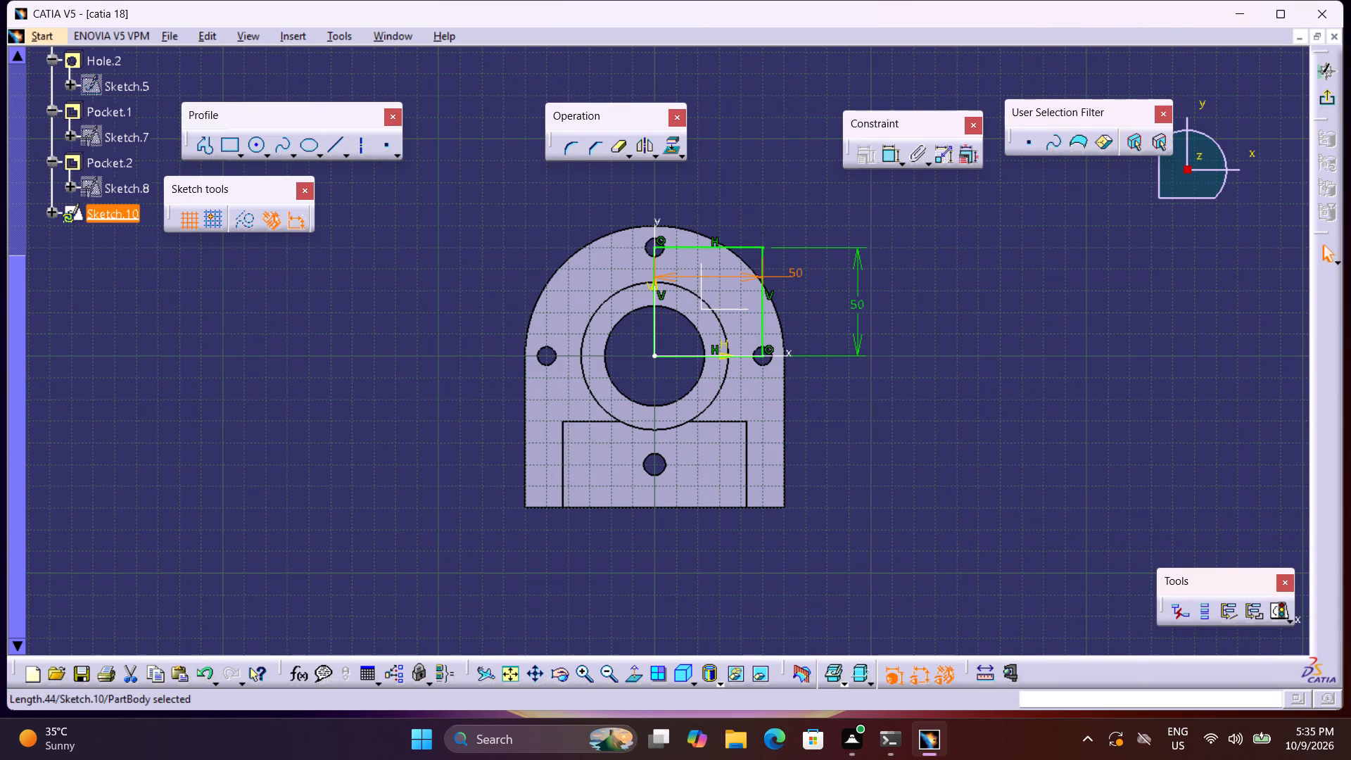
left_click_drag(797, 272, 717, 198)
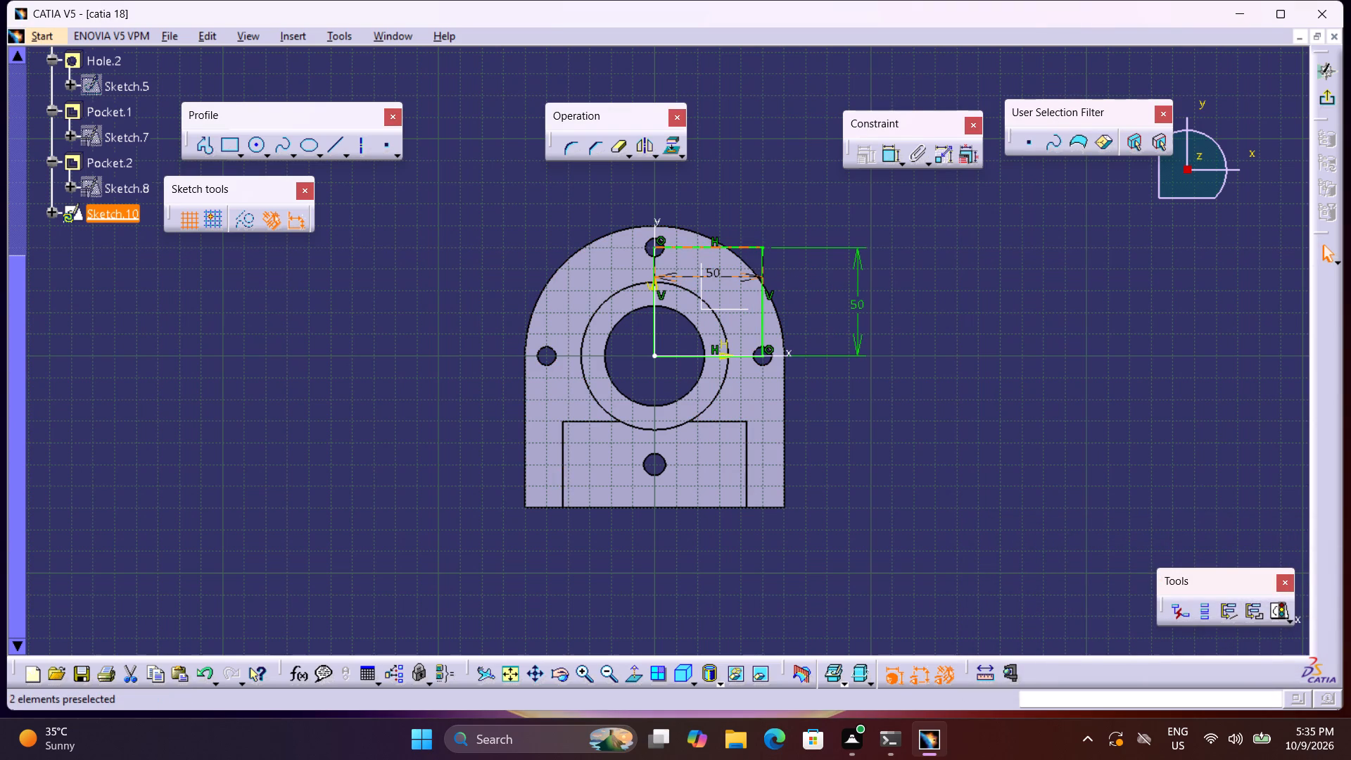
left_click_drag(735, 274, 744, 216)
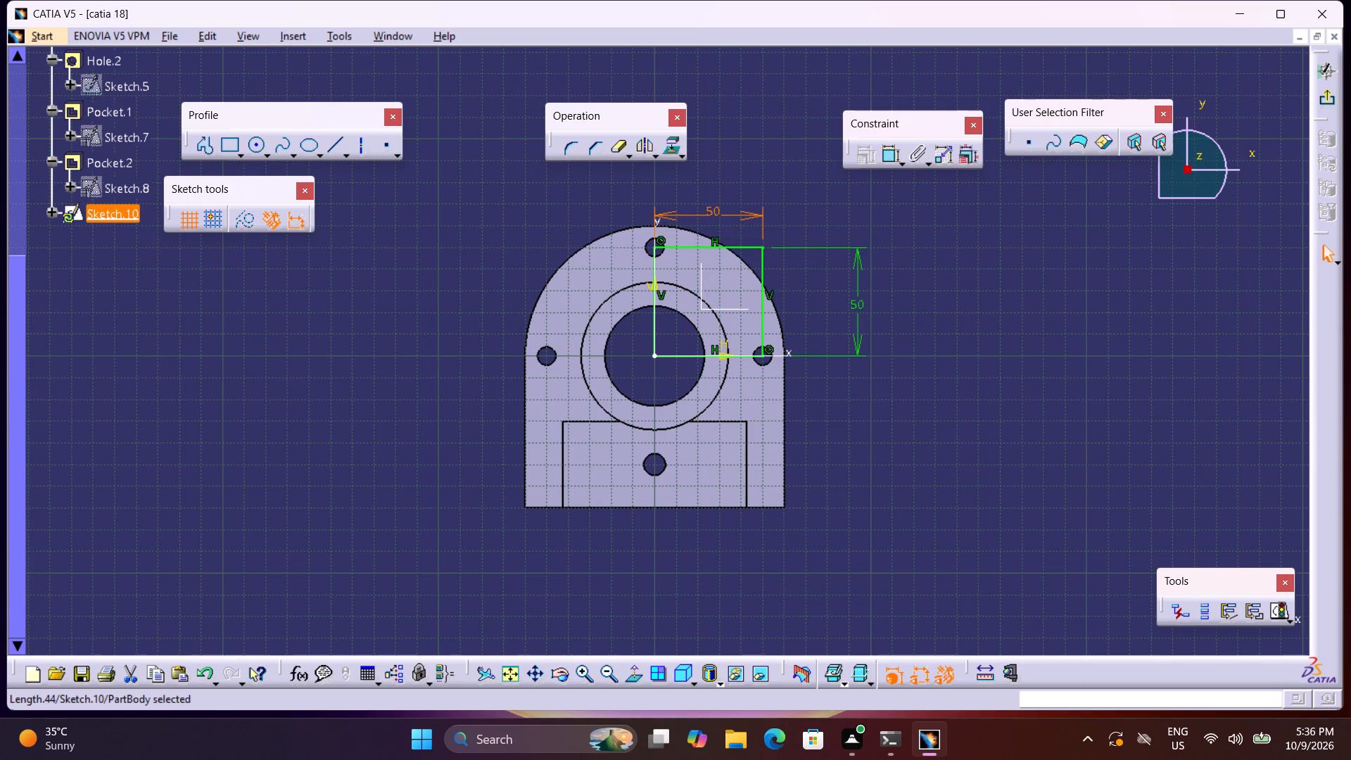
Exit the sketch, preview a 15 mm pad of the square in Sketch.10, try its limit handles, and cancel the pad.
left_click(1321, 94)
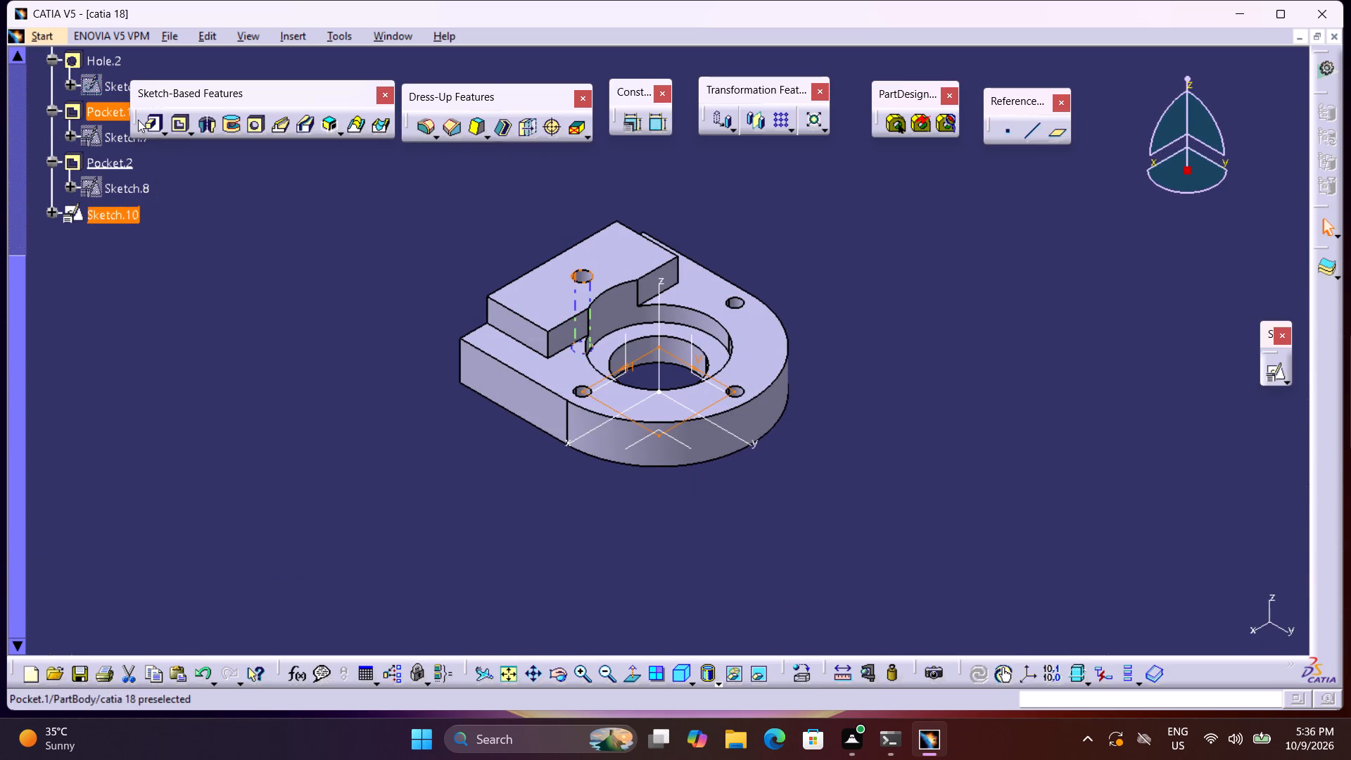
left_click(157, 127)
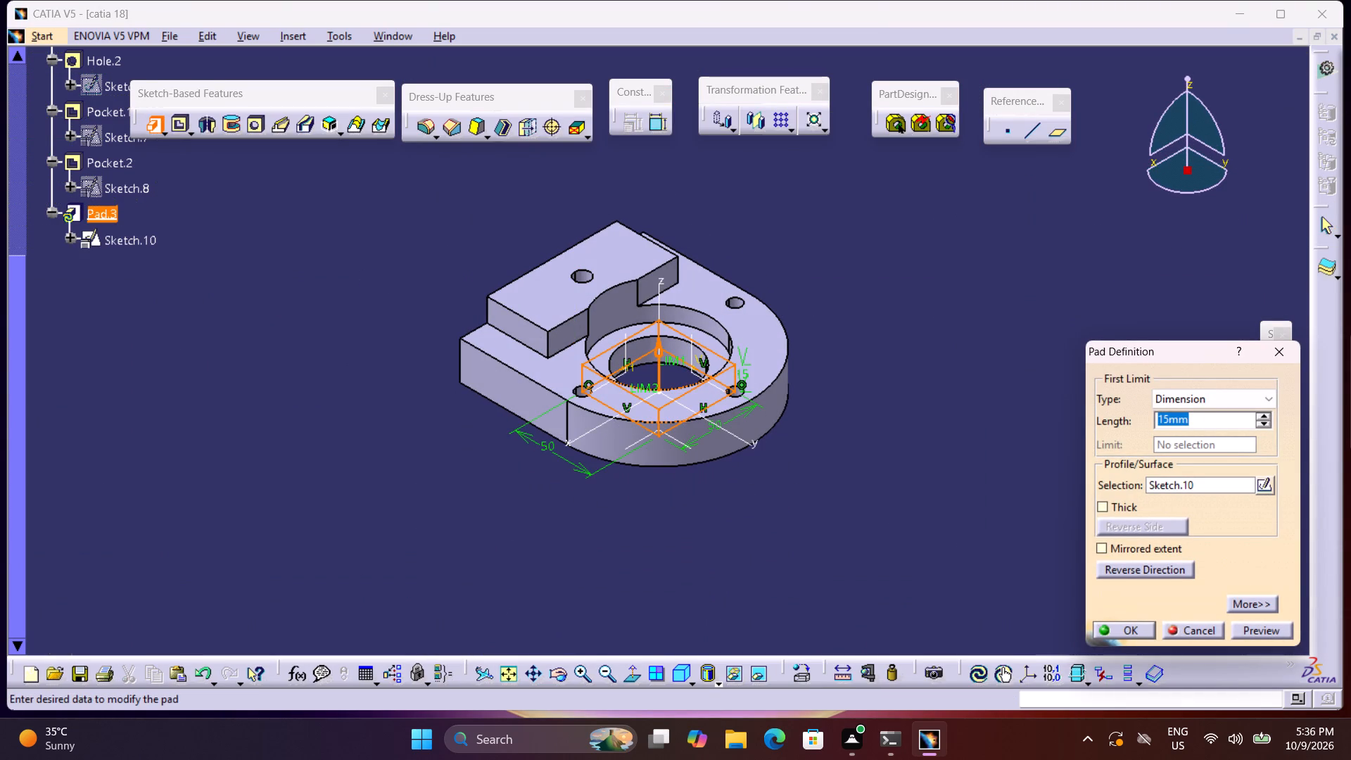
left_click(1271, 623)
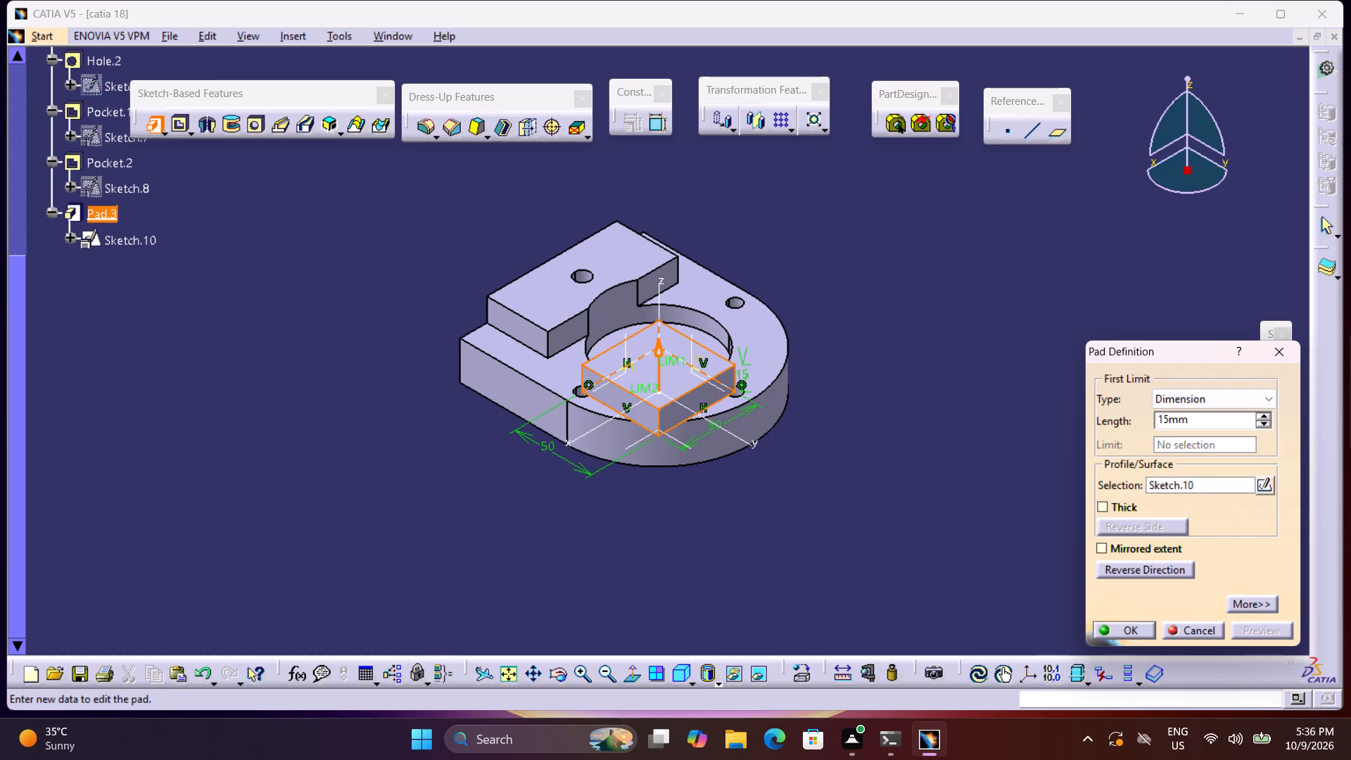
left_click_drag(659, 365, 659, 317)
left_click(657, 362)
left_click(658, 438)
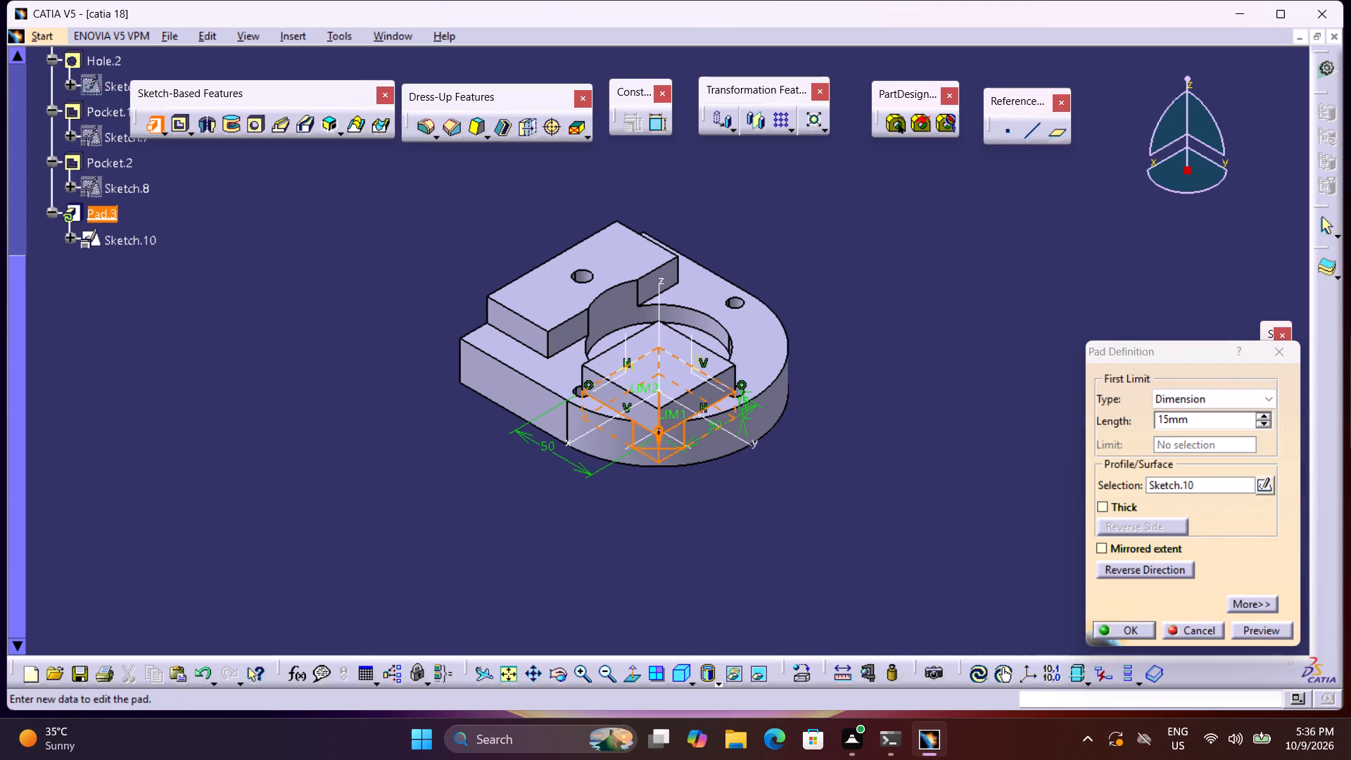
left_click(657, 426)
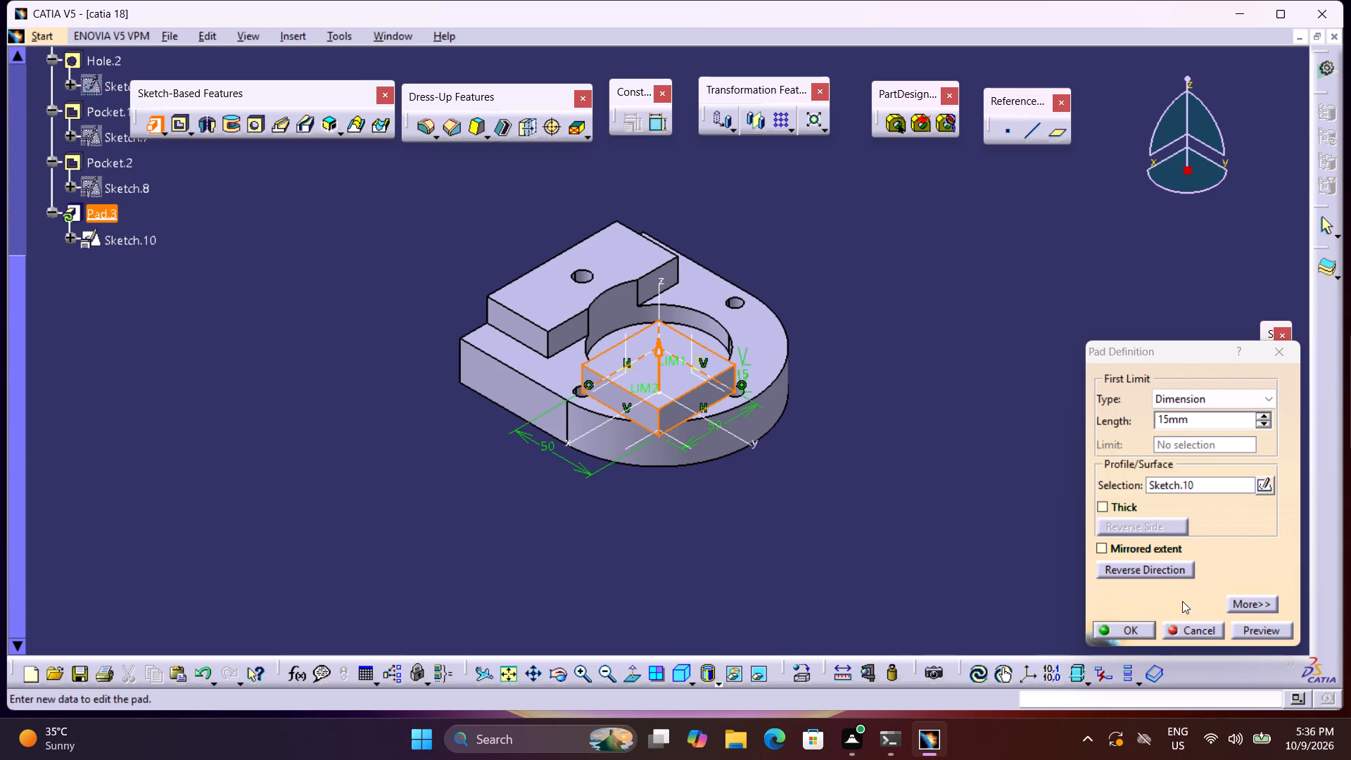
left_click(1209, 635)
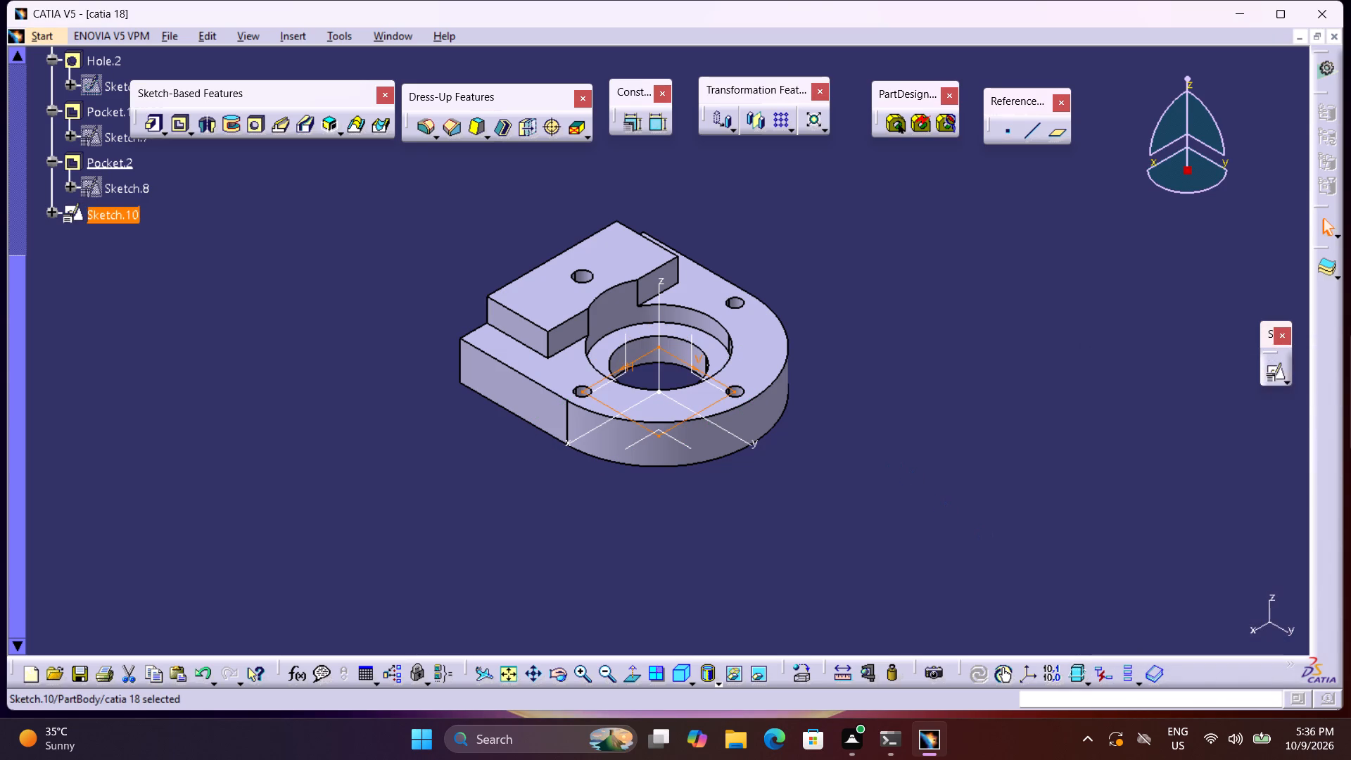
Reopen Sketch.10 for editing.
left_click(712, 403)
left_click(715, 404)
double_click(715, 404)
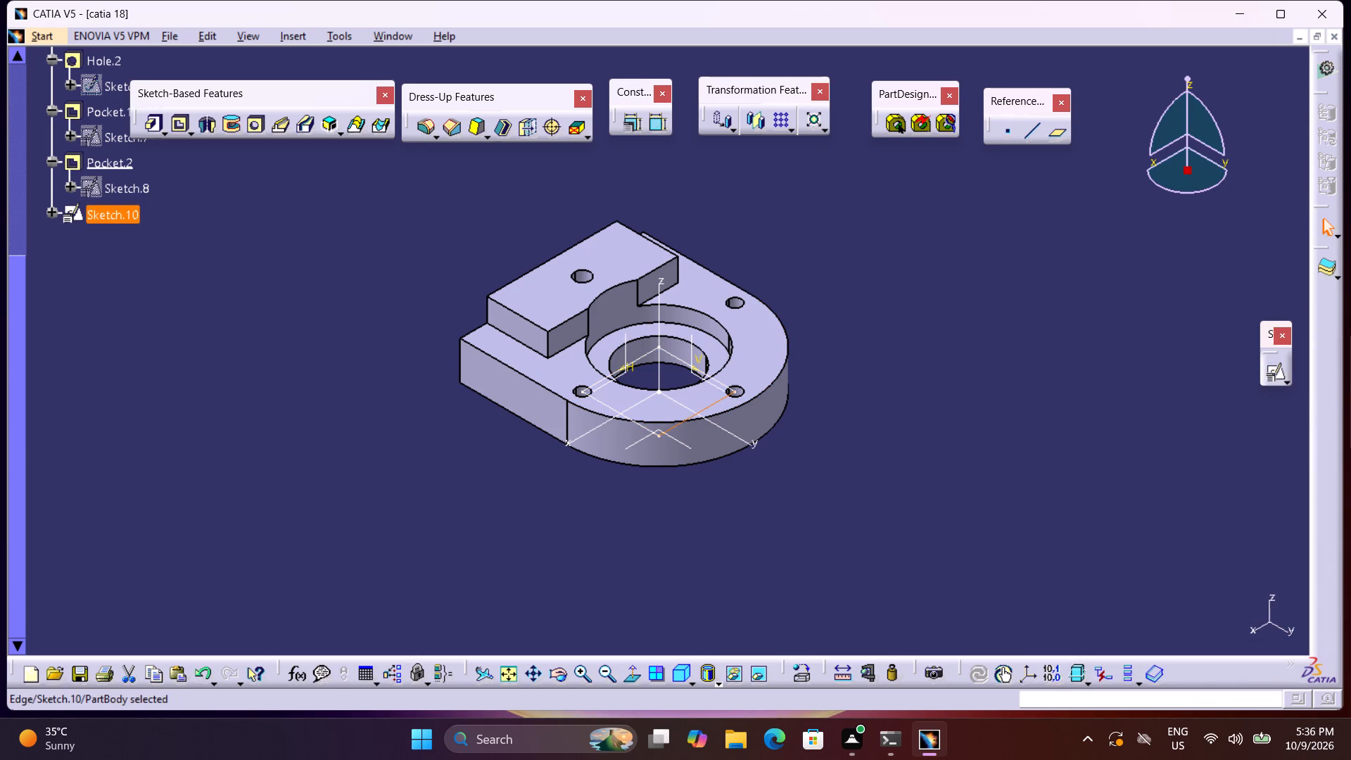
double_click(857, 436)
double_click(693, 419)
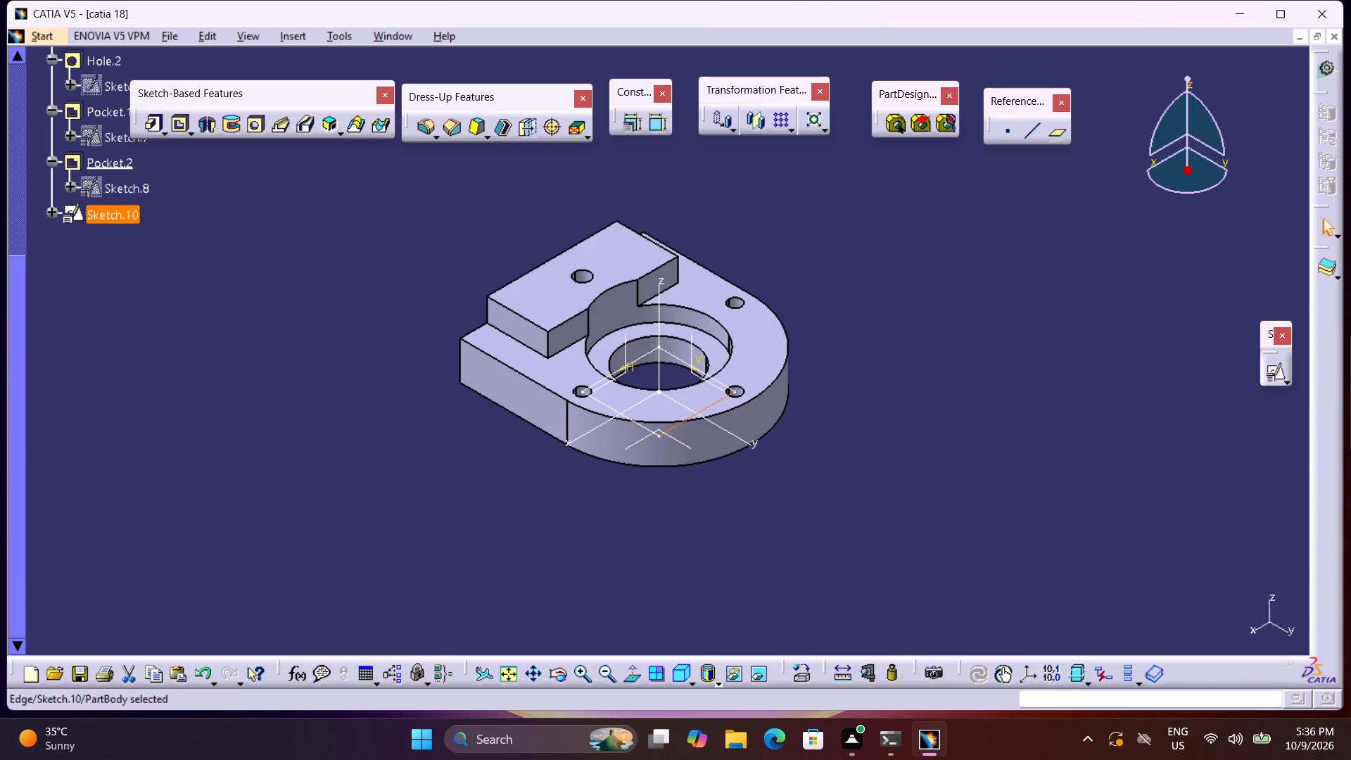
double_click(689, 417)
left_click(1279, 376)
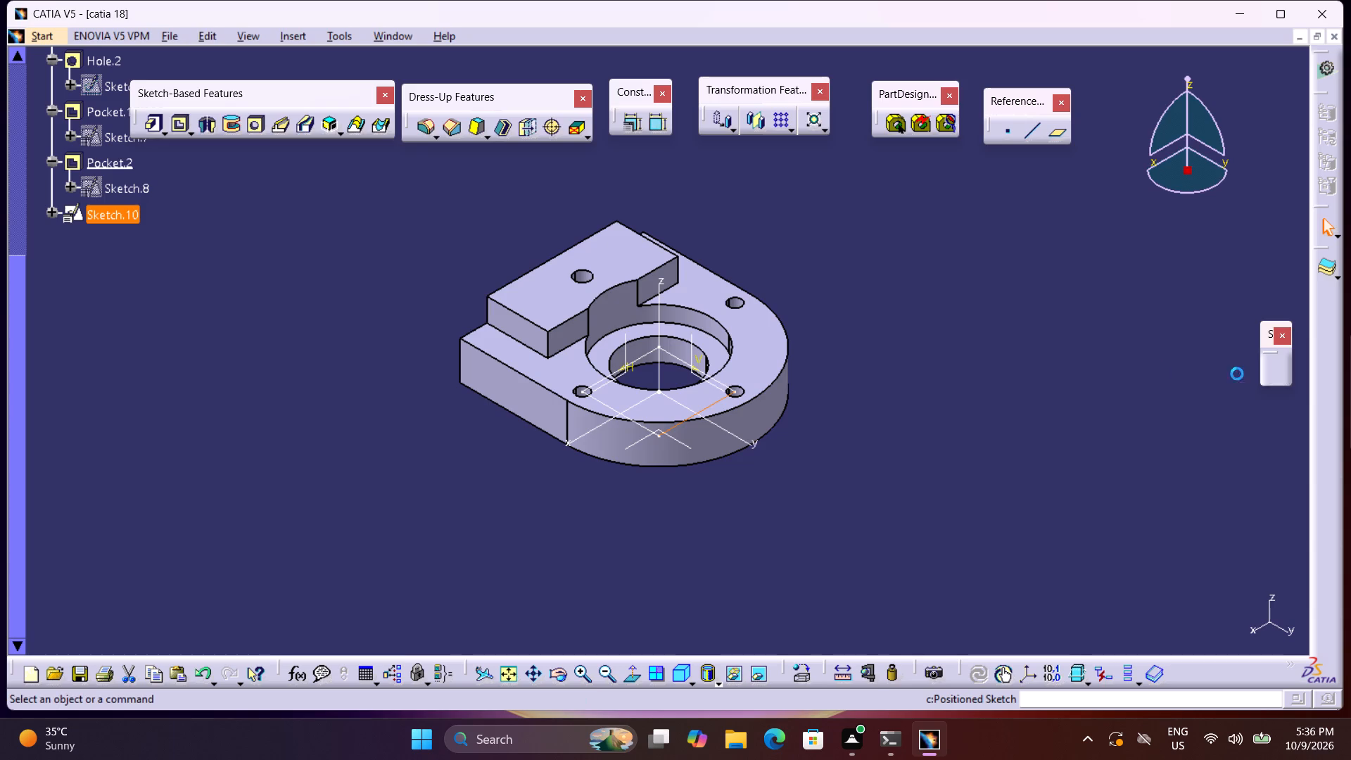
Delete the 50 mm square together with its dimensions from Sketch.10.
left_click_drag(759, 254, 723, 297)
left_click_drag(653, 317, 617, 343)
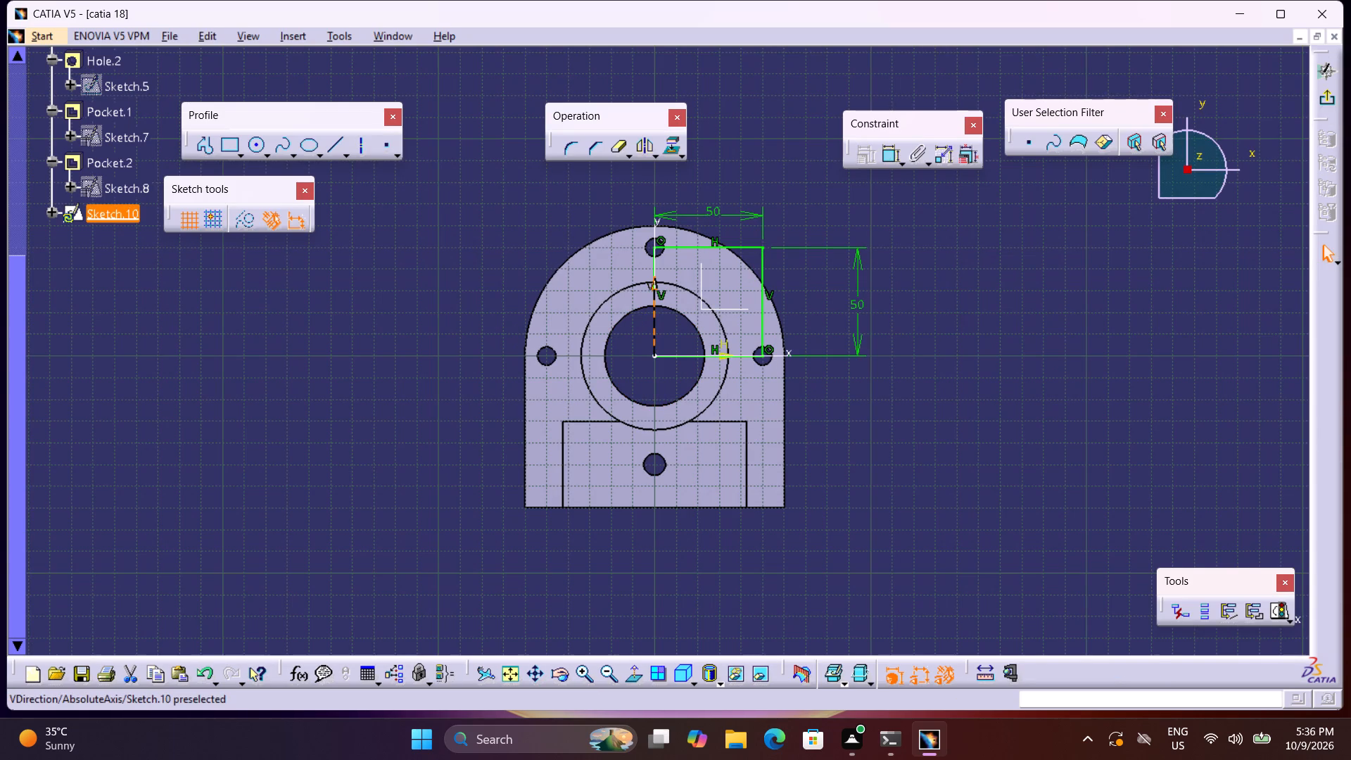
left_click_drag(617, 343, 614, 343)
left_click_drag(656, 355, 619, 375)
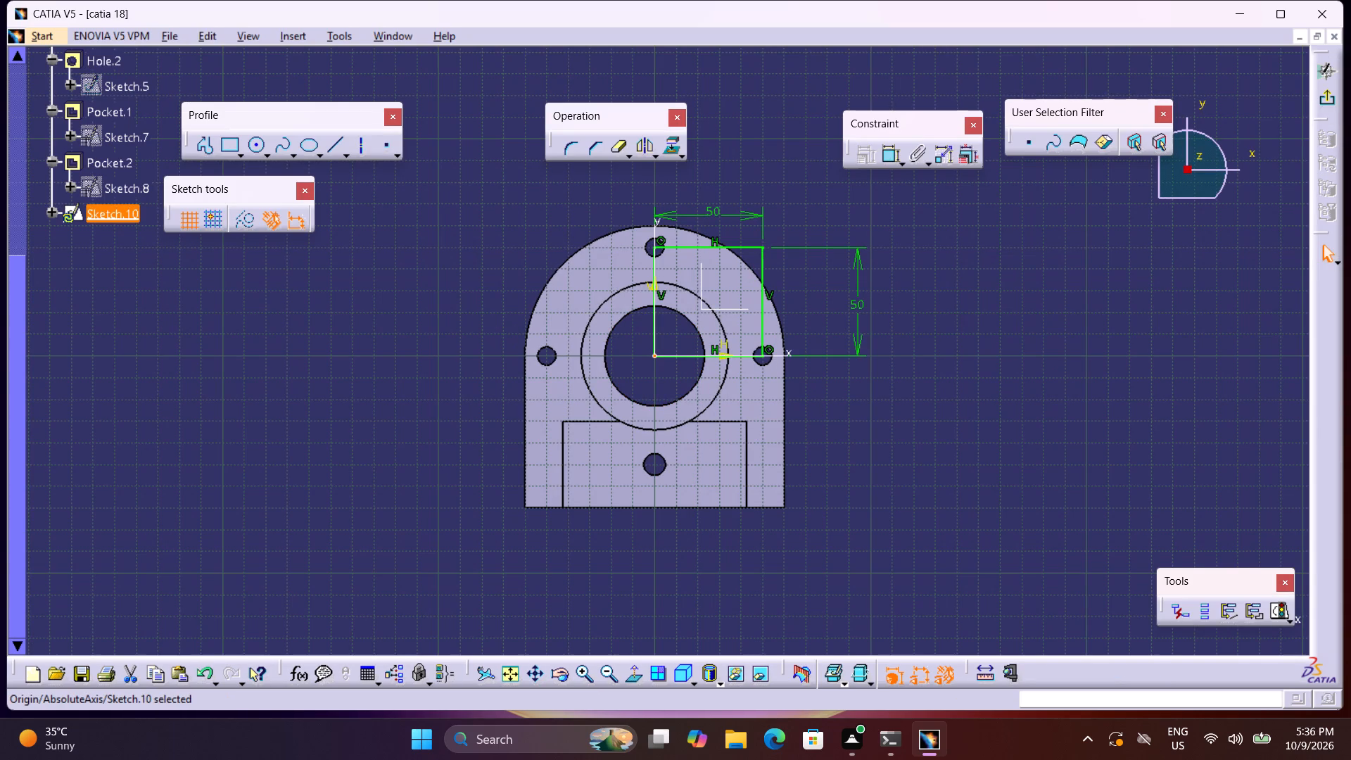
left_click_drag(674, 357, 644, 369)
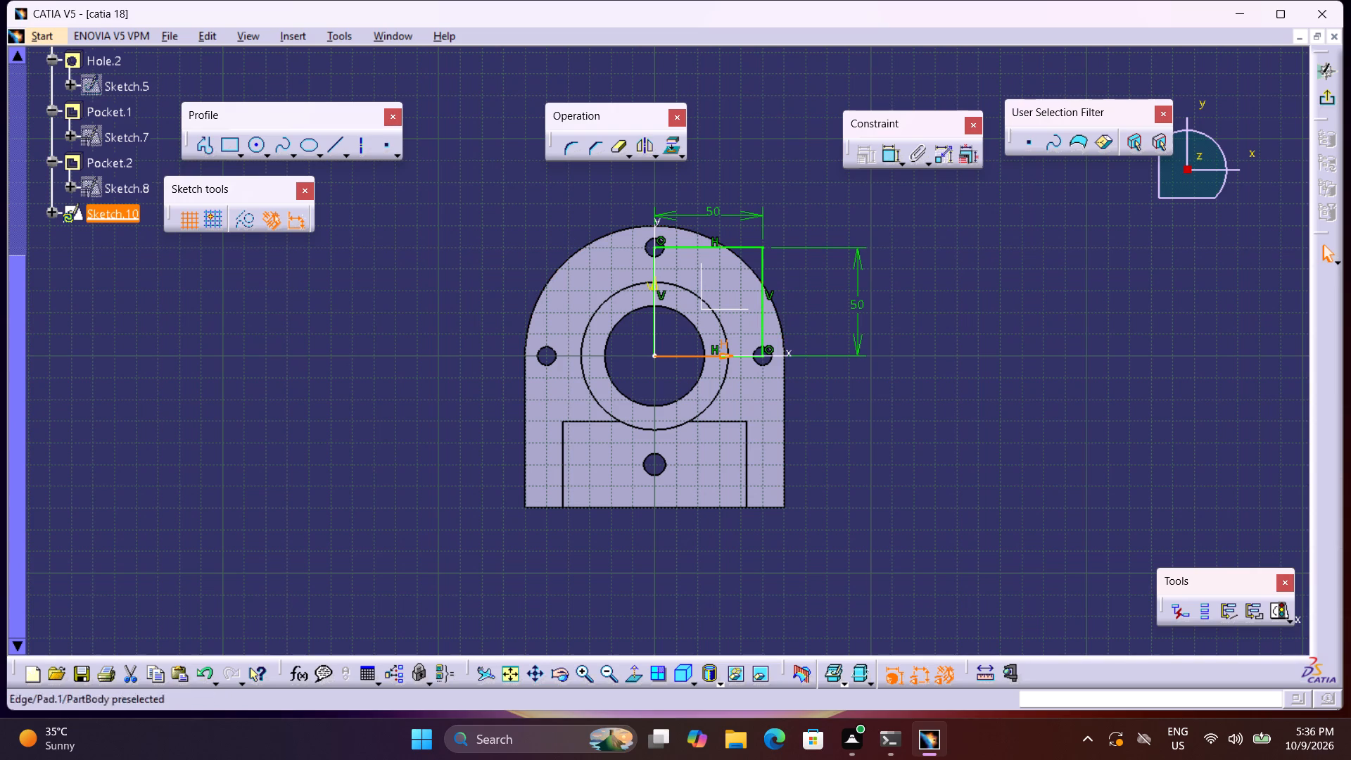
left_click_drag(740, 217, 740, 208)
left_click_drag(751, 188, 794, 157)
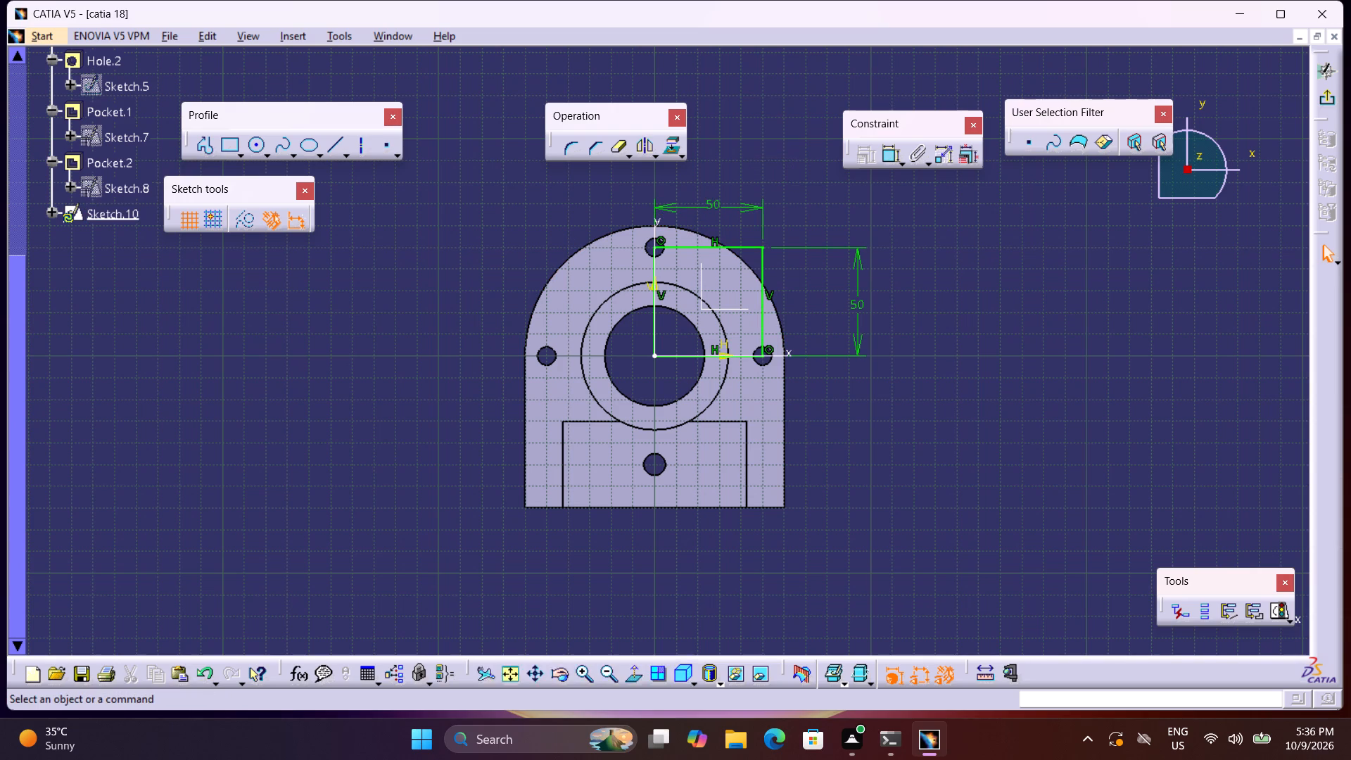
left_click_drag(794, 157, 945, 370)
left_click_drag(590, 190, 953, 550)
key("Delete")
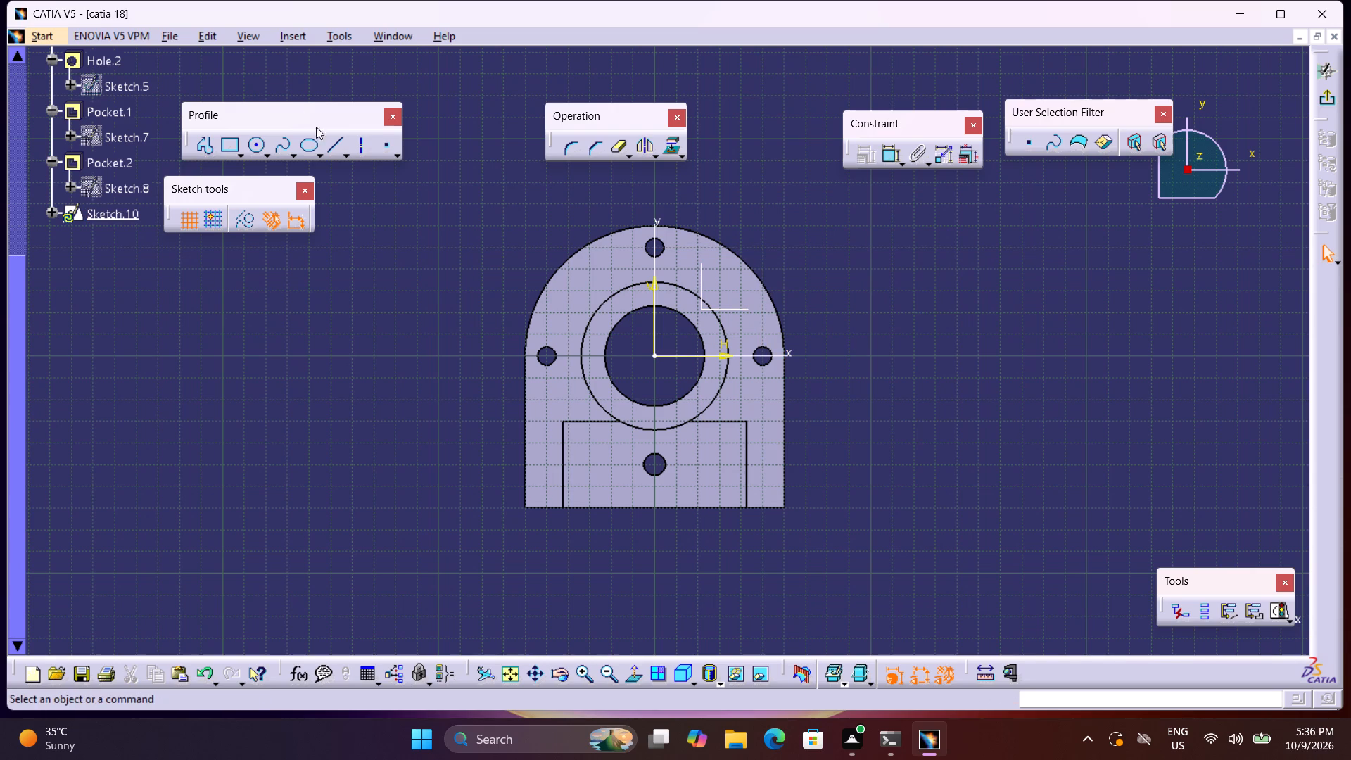
Draw a gently rising line across the whole part, starting at about H -105 mm, V -13 mm and ending well beyond the opposite side.
left_click(333, 153)
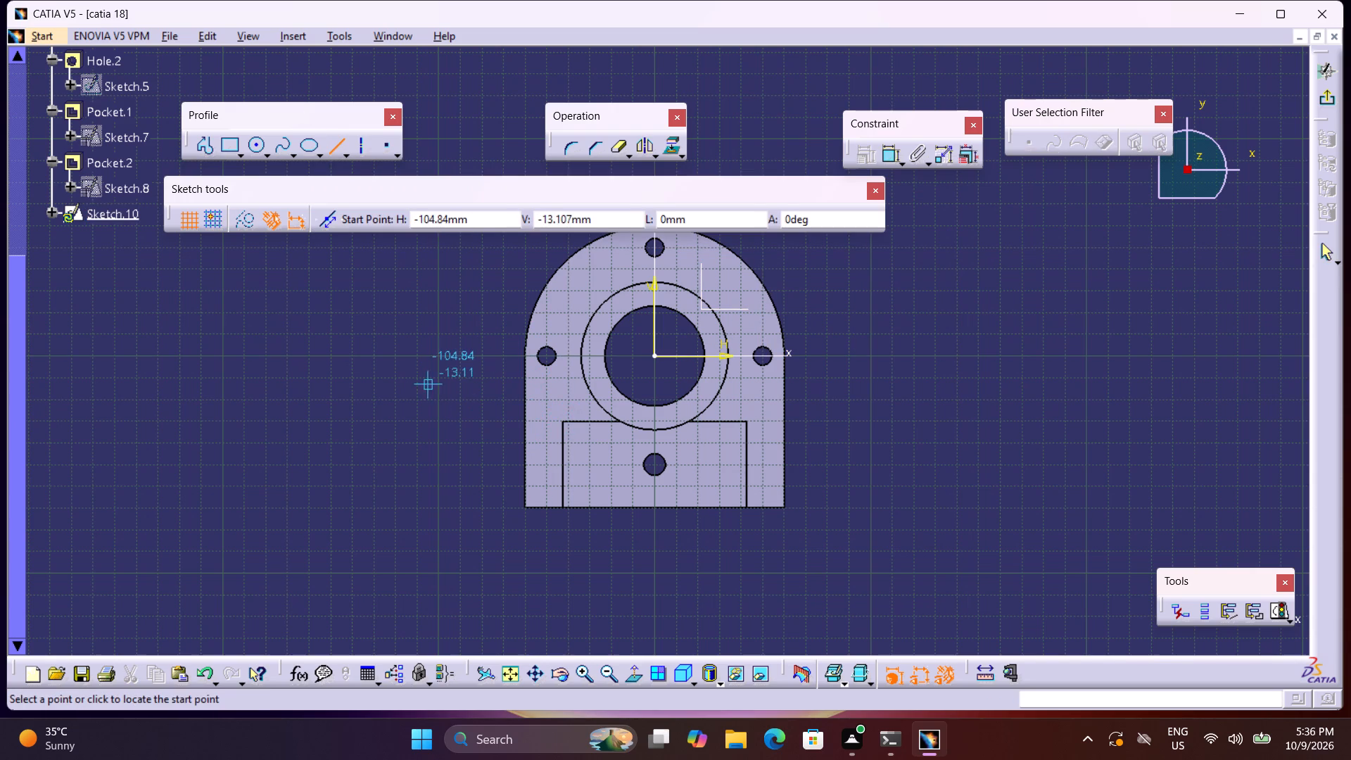
left_click(429, 385)
left_click(1107, 315)
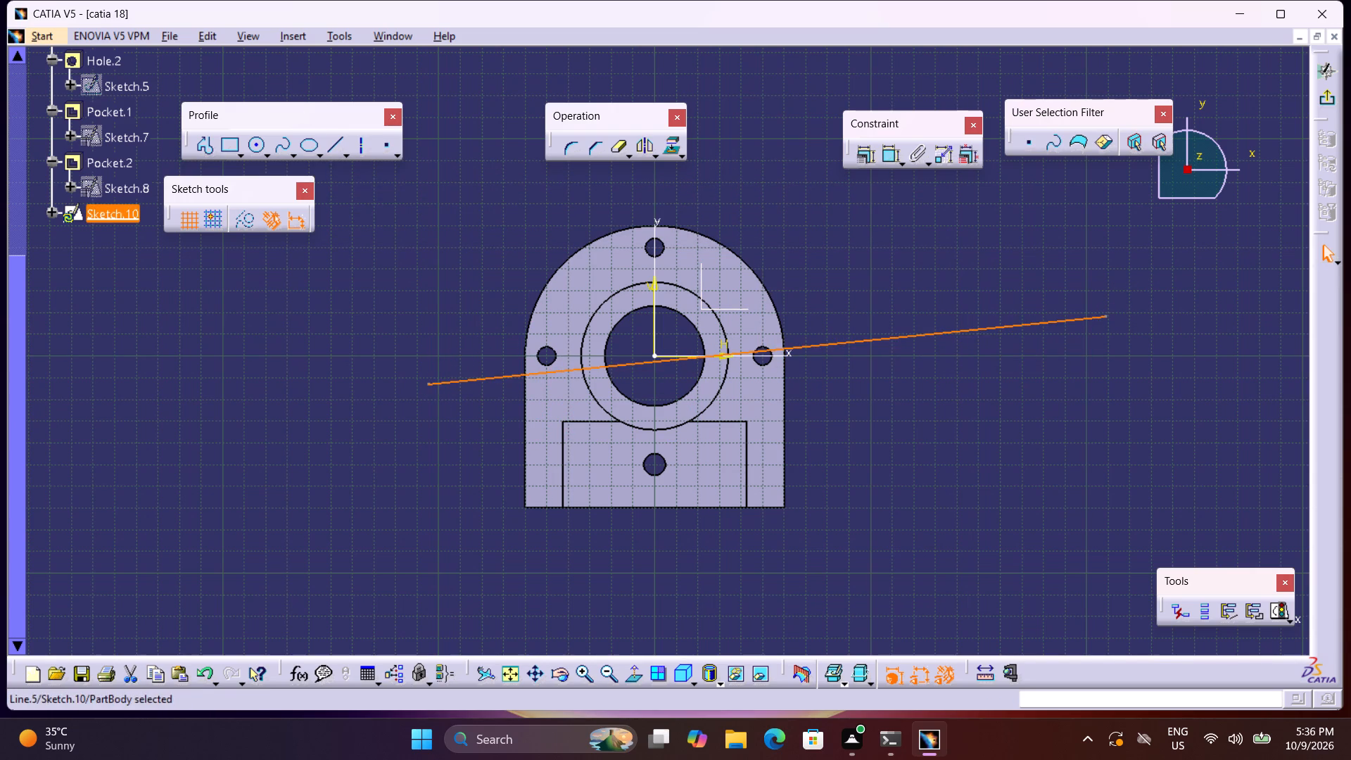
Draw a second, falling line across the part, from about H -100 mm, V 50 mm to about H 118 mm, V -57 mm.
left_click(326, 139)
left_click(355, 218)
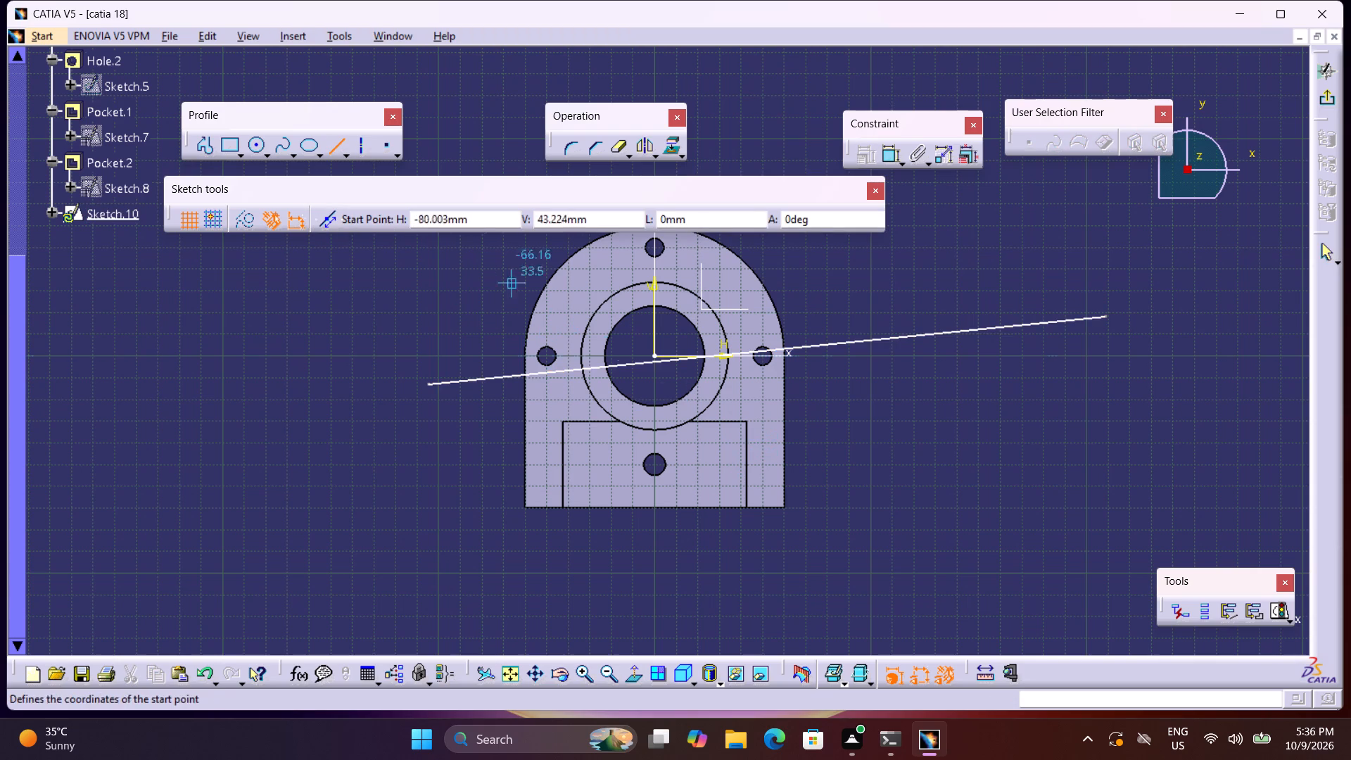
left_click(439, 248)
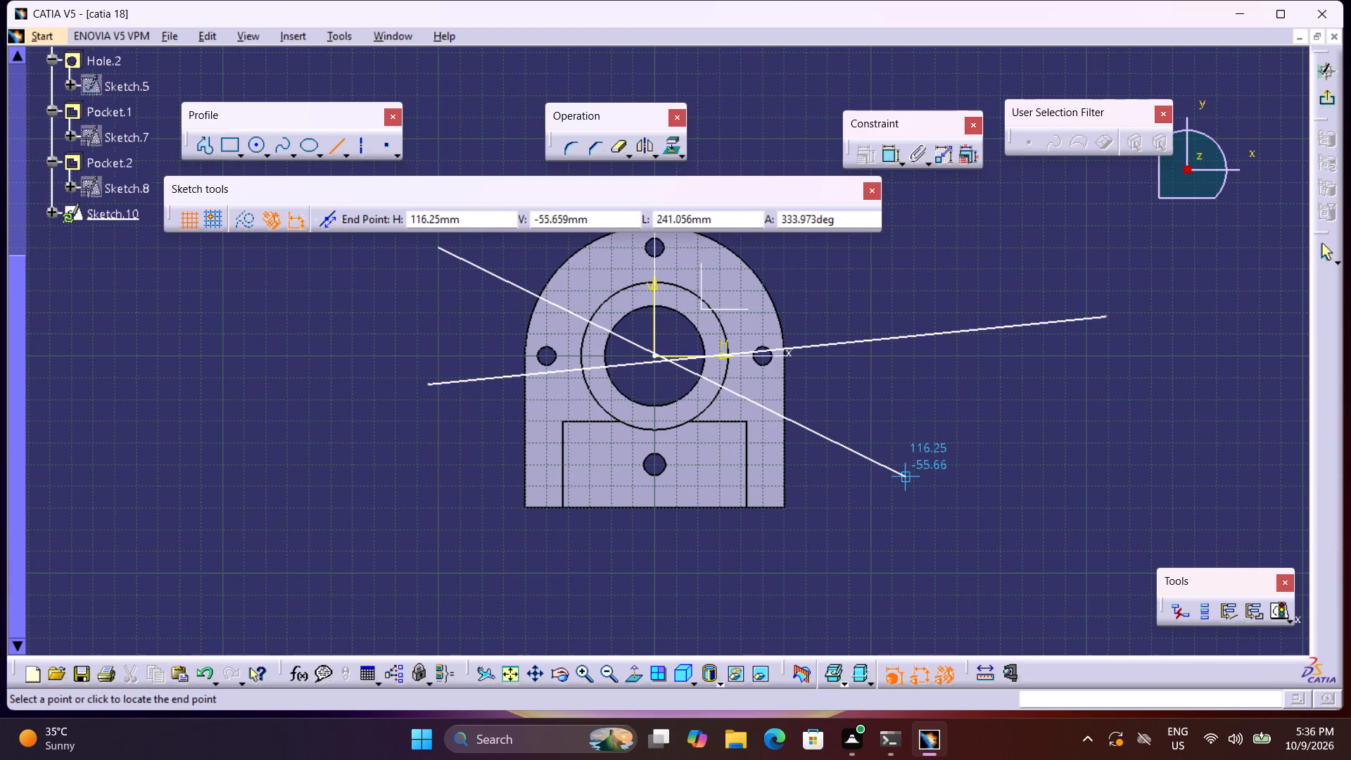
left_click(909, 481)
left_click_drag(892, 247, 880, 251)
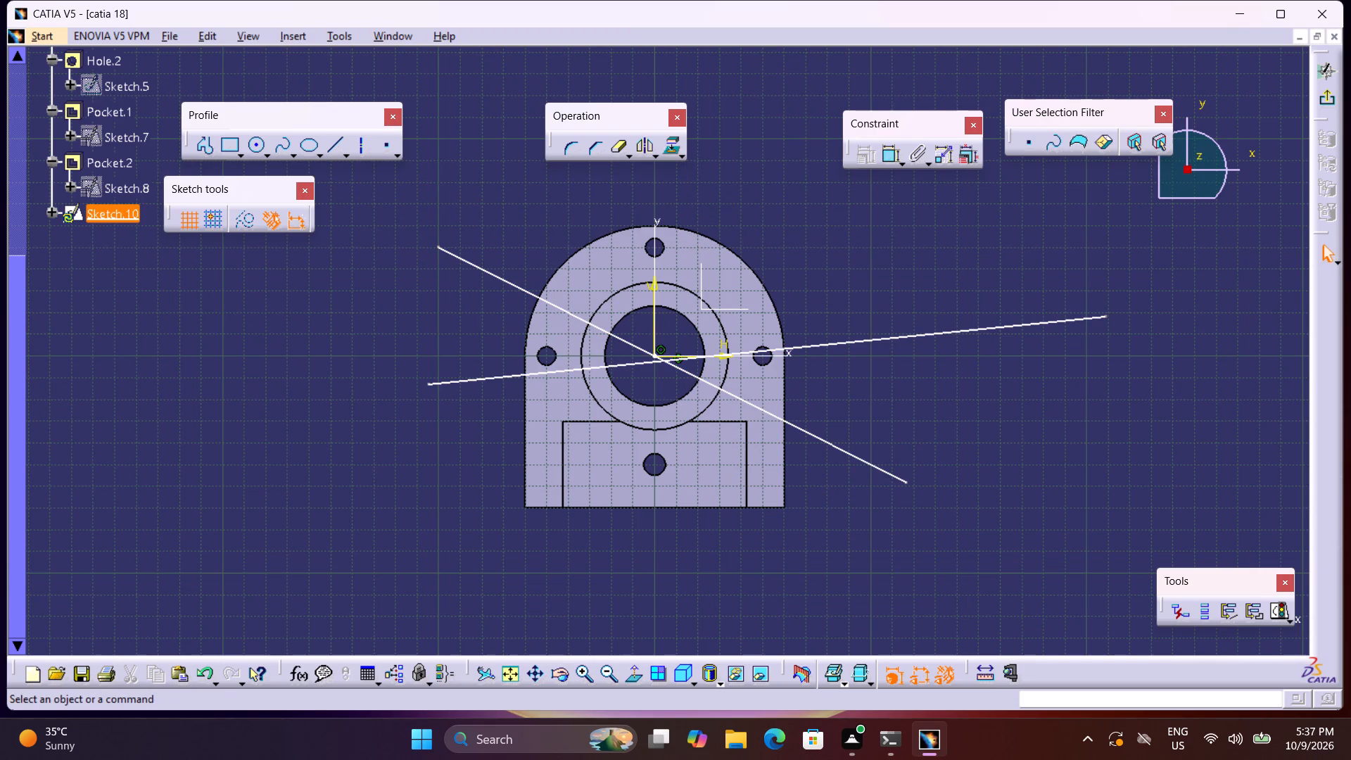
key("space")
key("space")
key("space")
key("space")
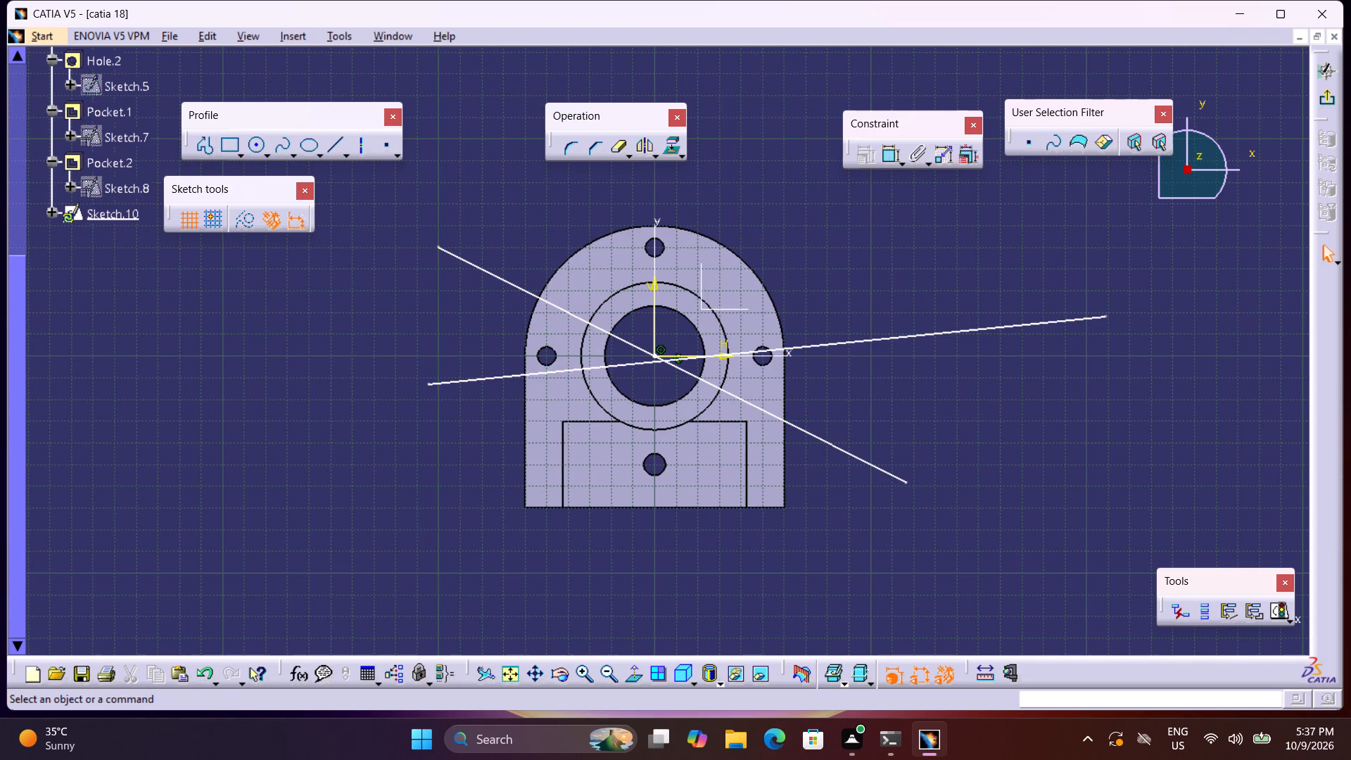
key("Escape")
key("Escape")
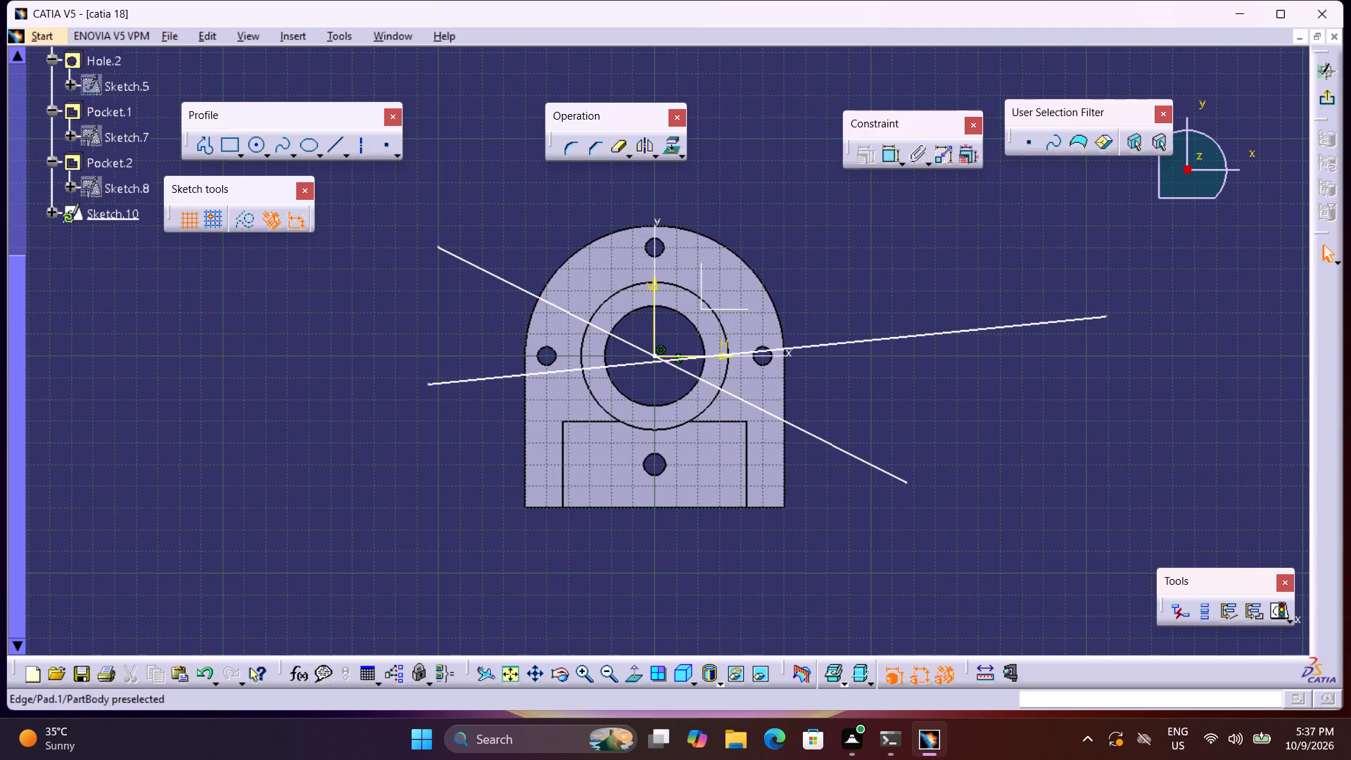
Delete both crossing lines from Sketch.10 and exit the sketch.
left_click_drag(437, 164, 490, 470)
left_click_drag(401, 223, 1133, 536)
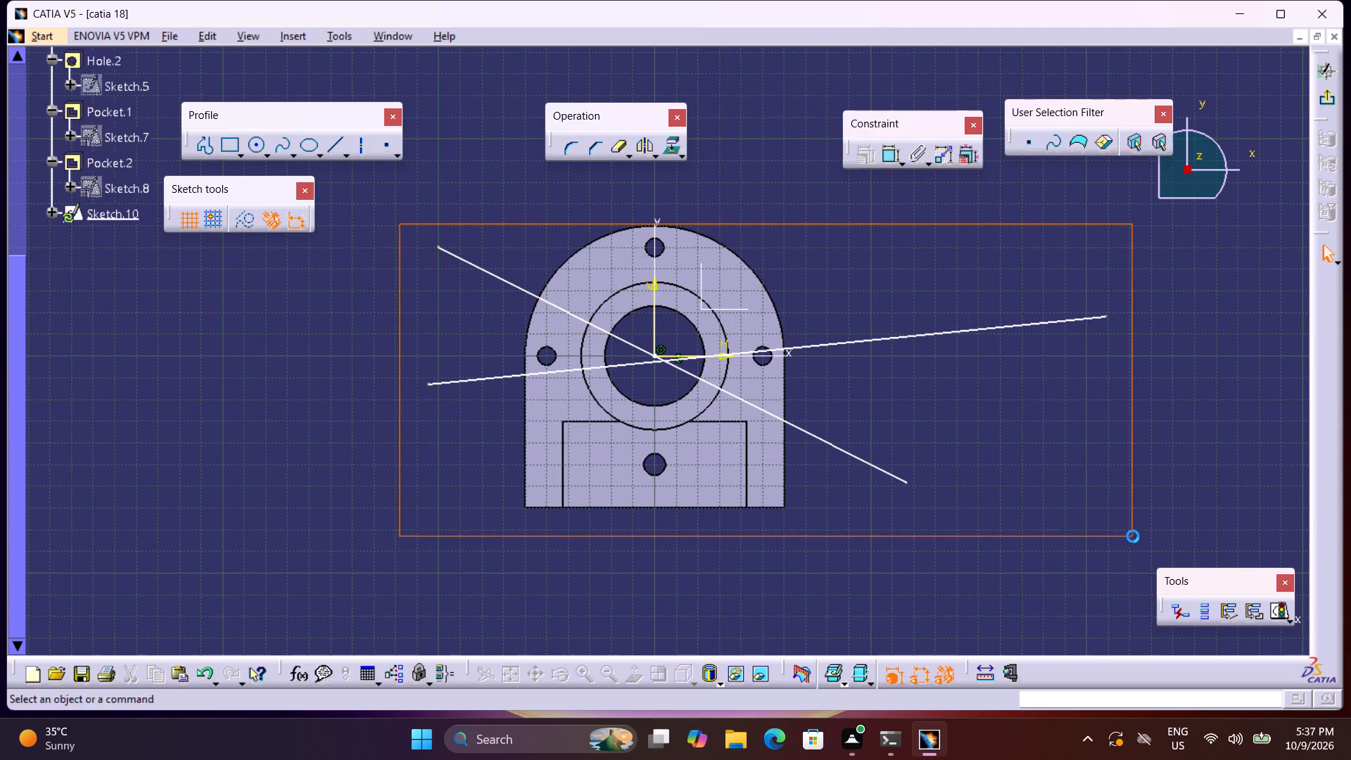
left_click_drag(1133, 536, 1133, 535)
key("Delete")
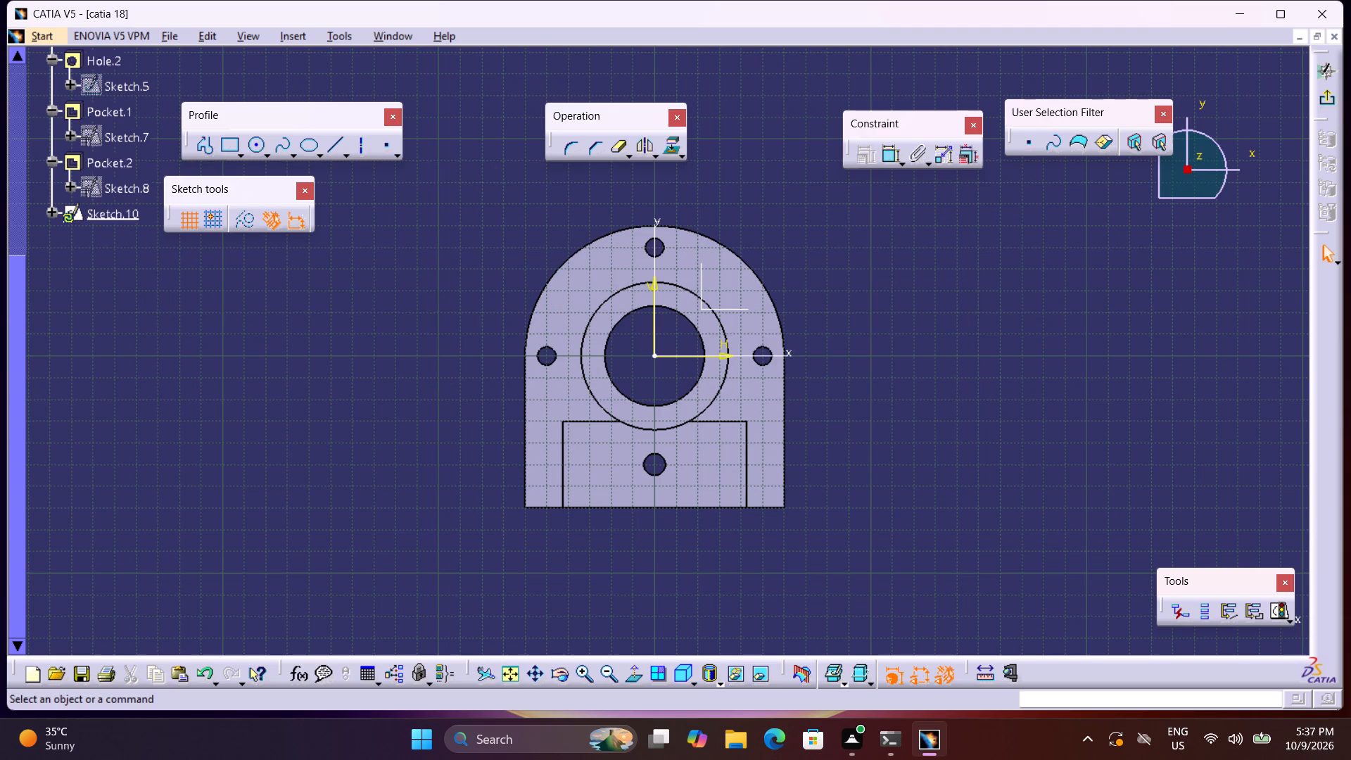
left_click(1321, 108)
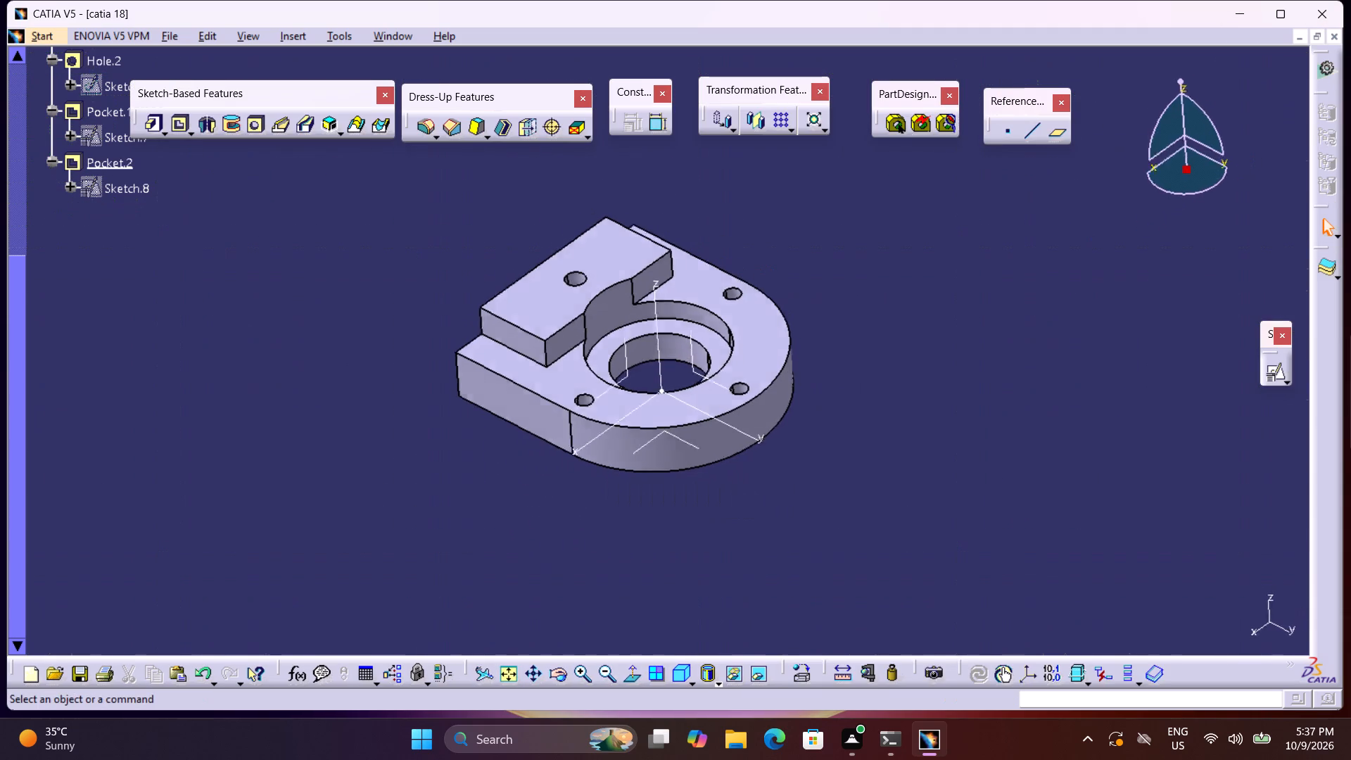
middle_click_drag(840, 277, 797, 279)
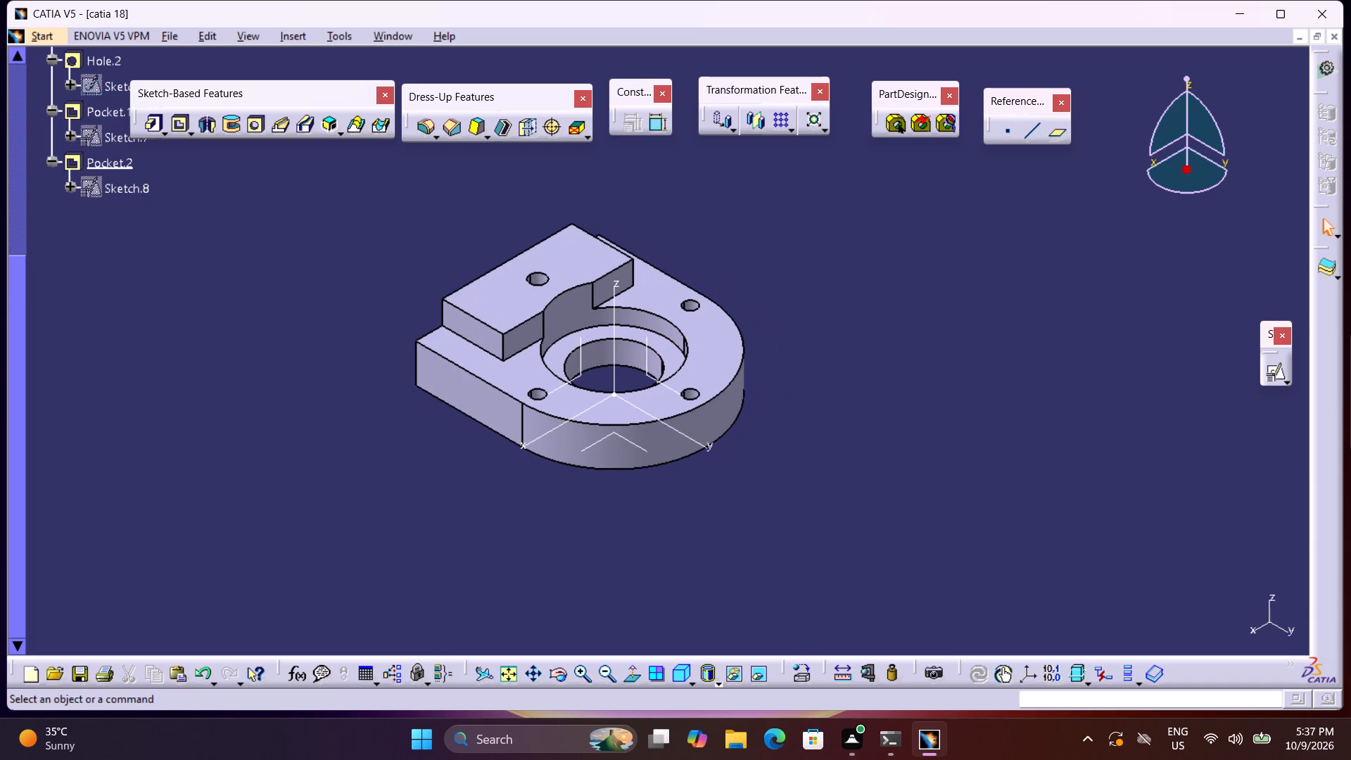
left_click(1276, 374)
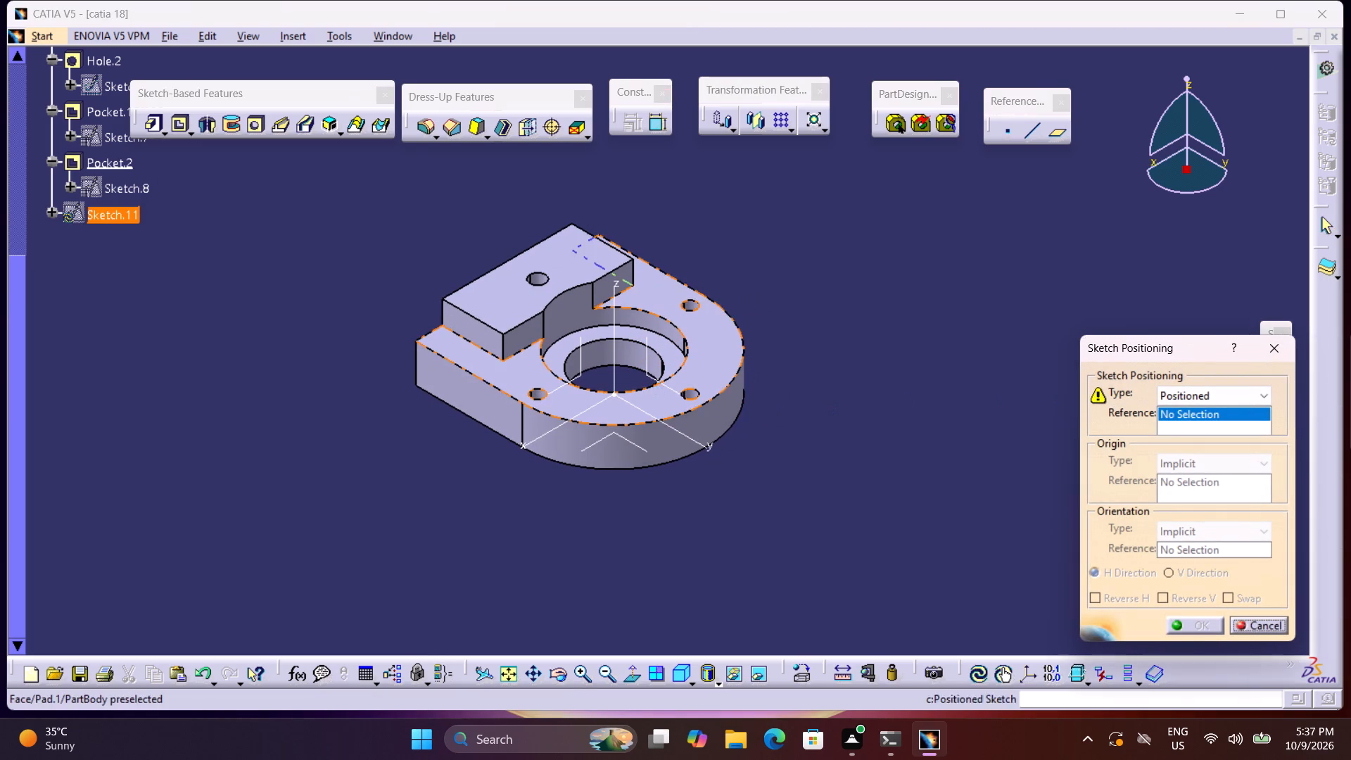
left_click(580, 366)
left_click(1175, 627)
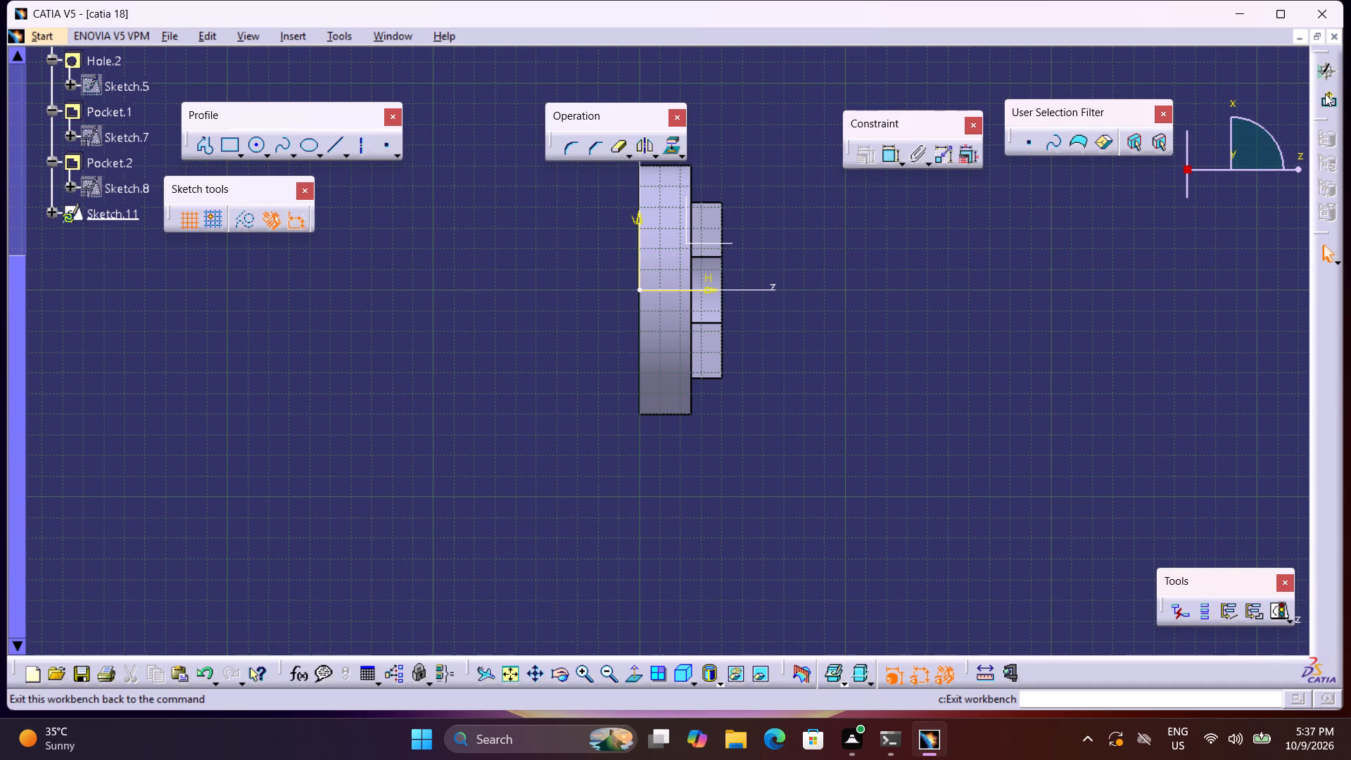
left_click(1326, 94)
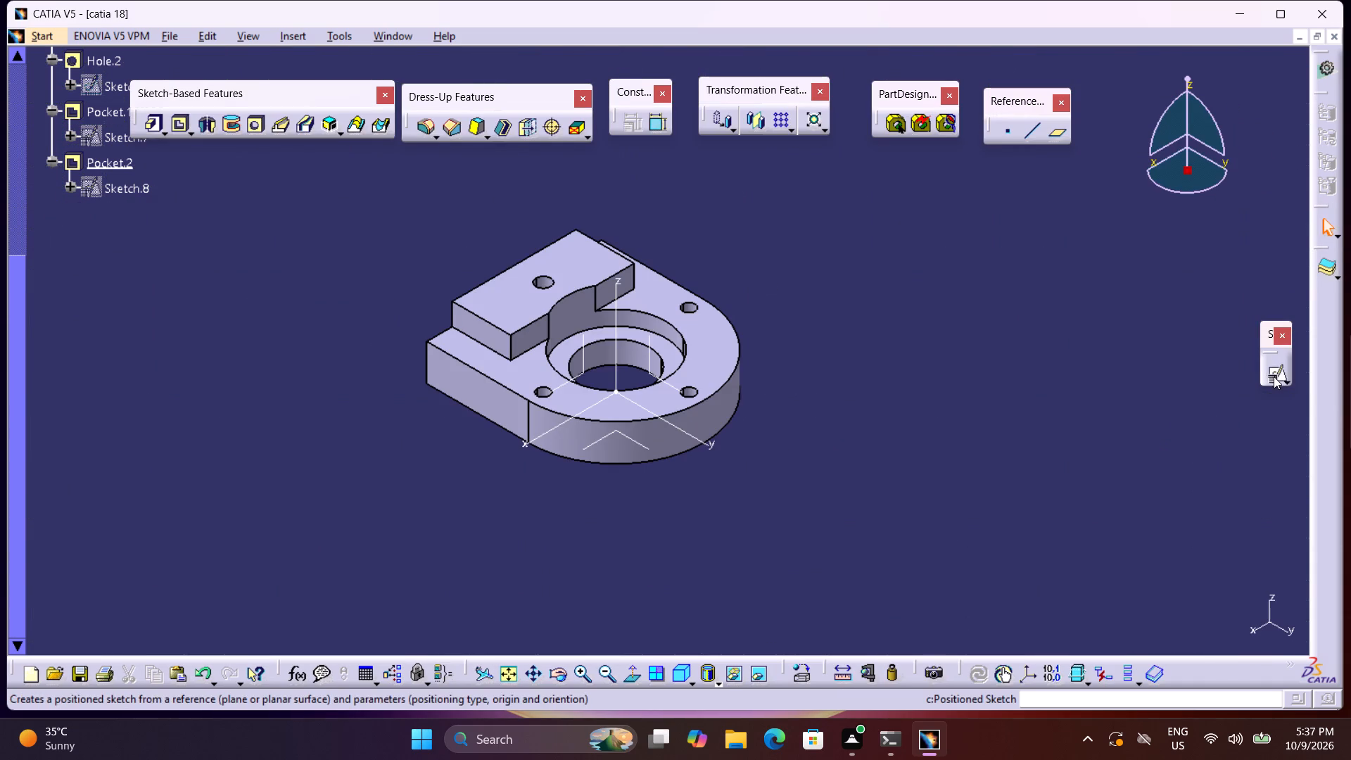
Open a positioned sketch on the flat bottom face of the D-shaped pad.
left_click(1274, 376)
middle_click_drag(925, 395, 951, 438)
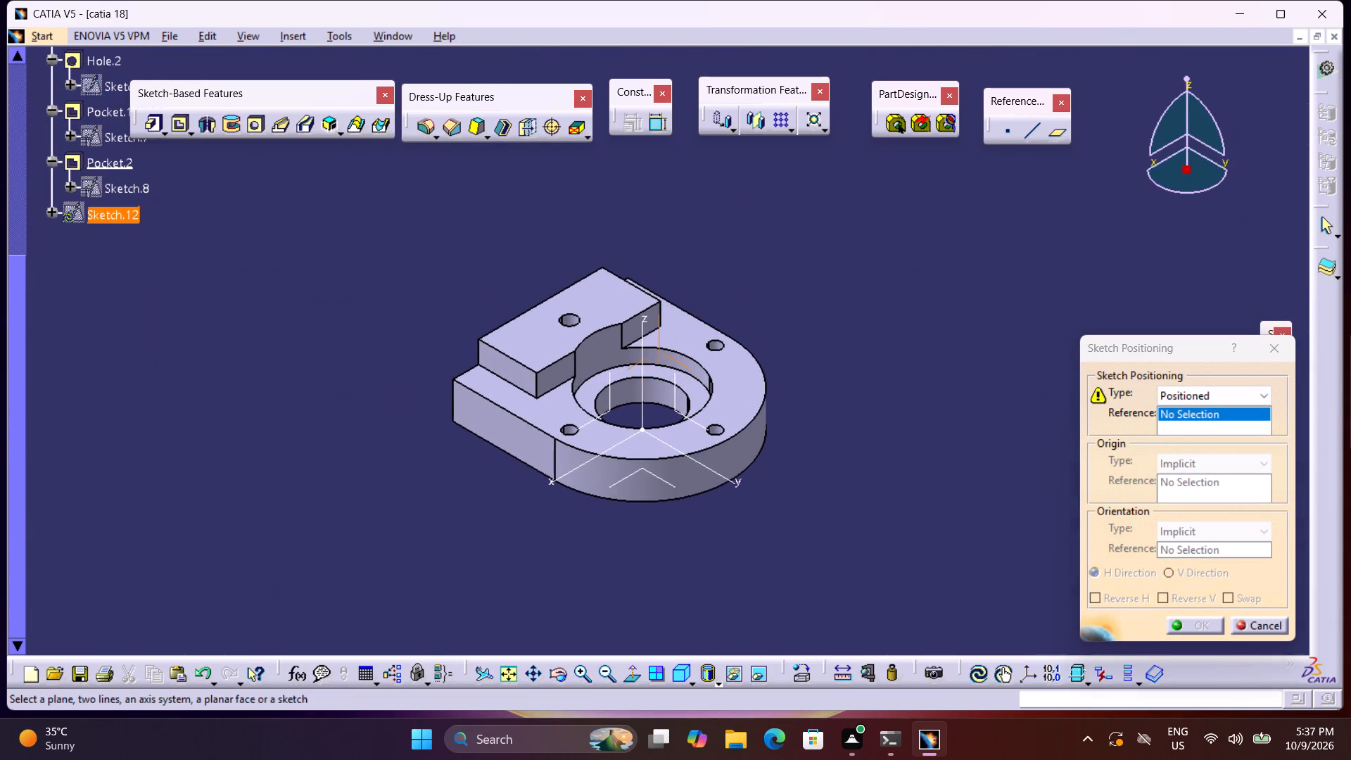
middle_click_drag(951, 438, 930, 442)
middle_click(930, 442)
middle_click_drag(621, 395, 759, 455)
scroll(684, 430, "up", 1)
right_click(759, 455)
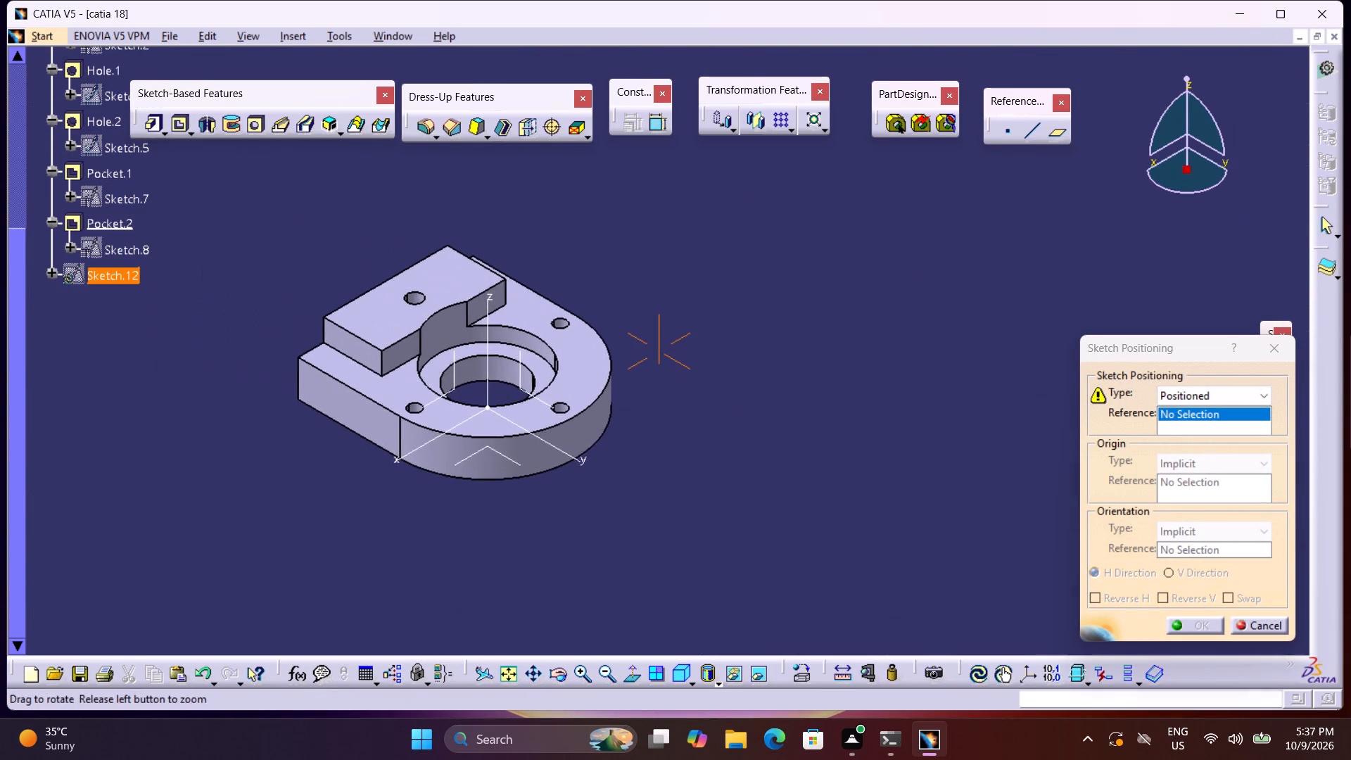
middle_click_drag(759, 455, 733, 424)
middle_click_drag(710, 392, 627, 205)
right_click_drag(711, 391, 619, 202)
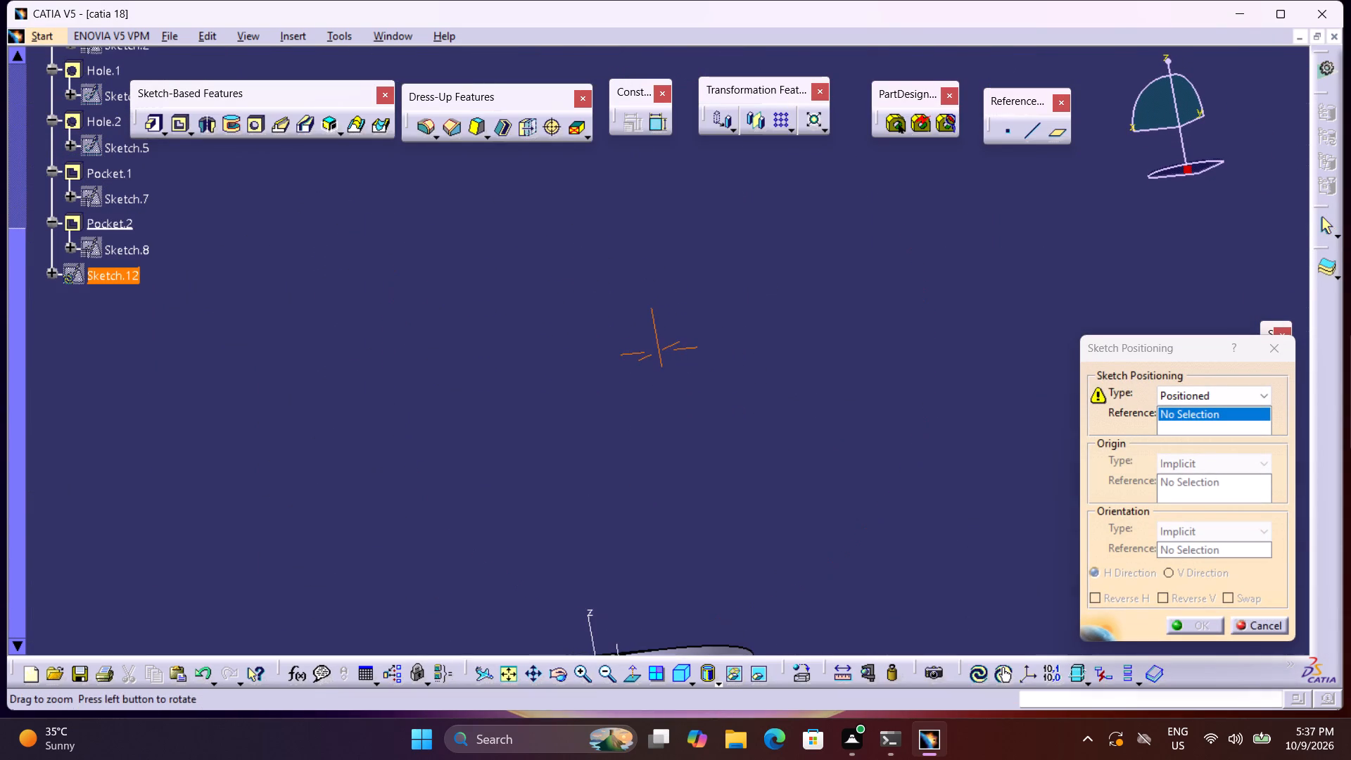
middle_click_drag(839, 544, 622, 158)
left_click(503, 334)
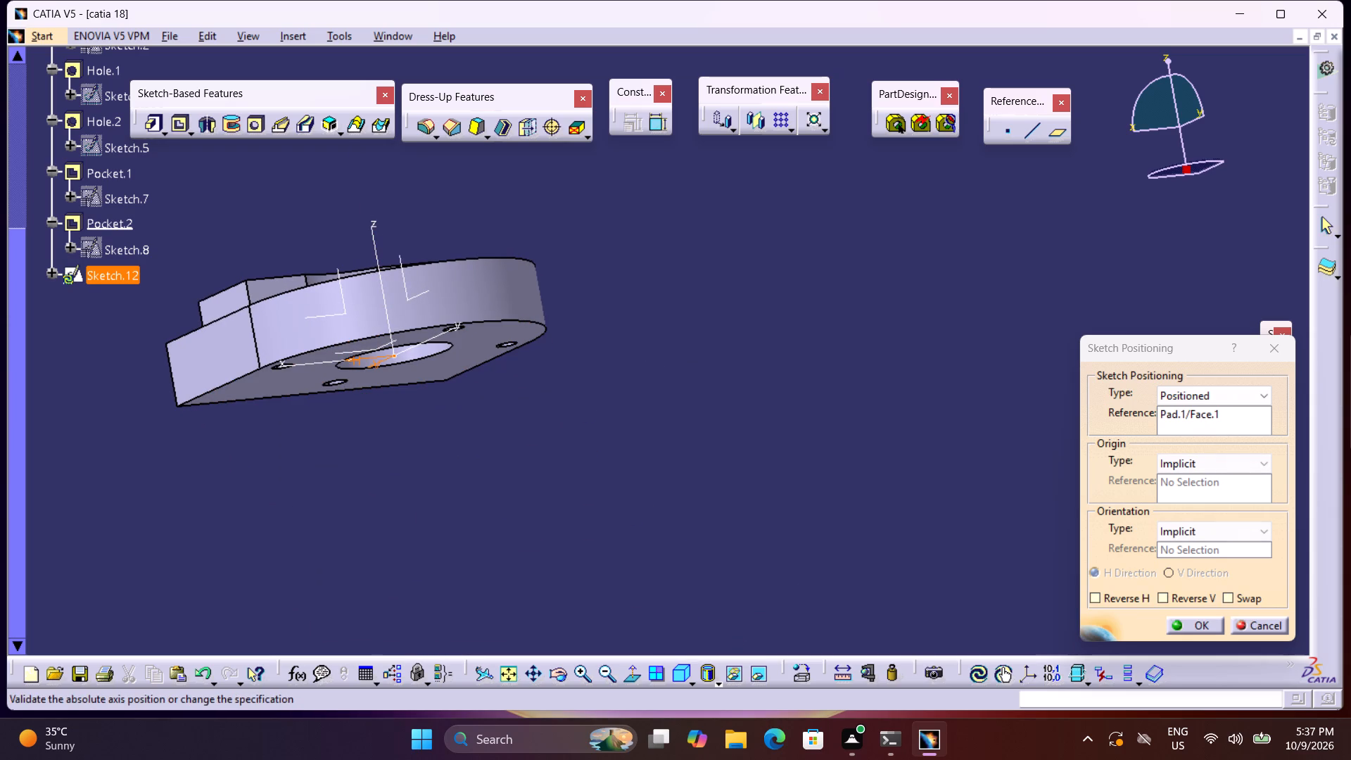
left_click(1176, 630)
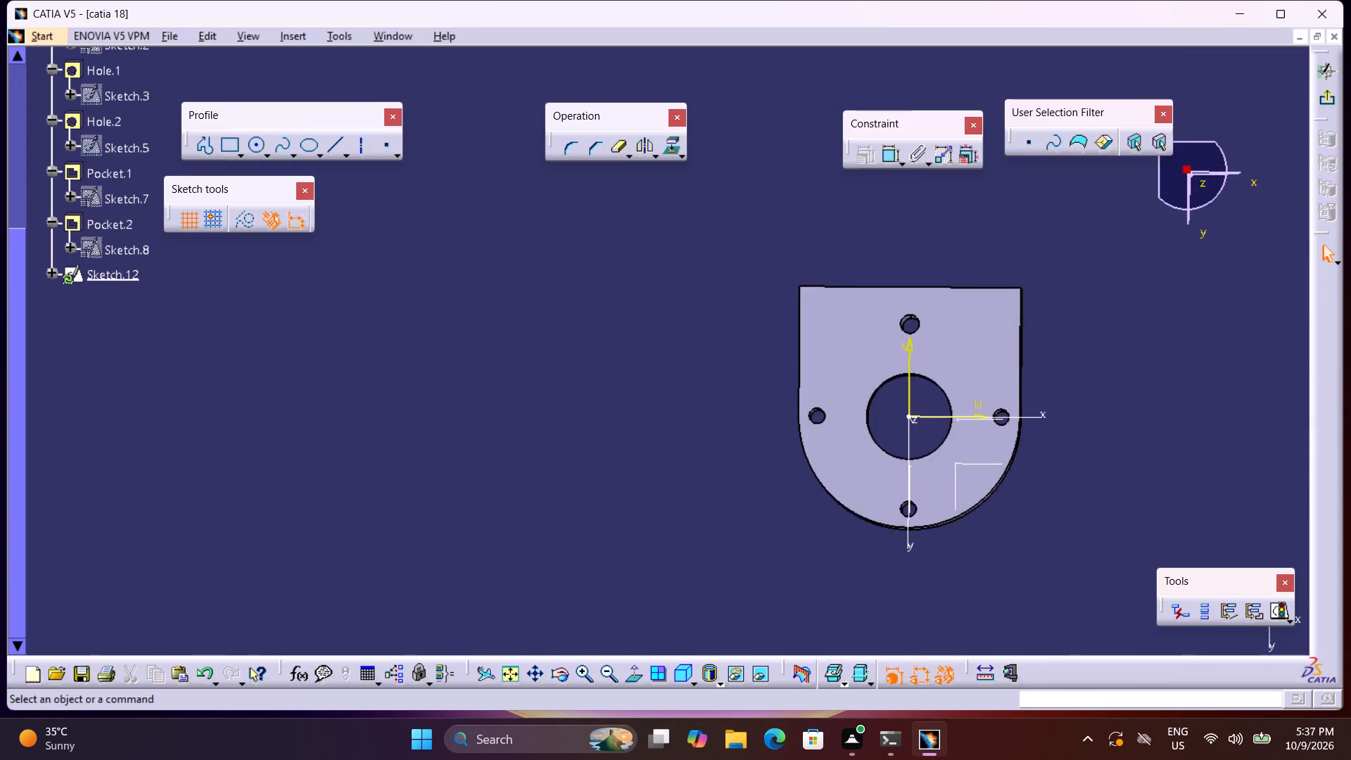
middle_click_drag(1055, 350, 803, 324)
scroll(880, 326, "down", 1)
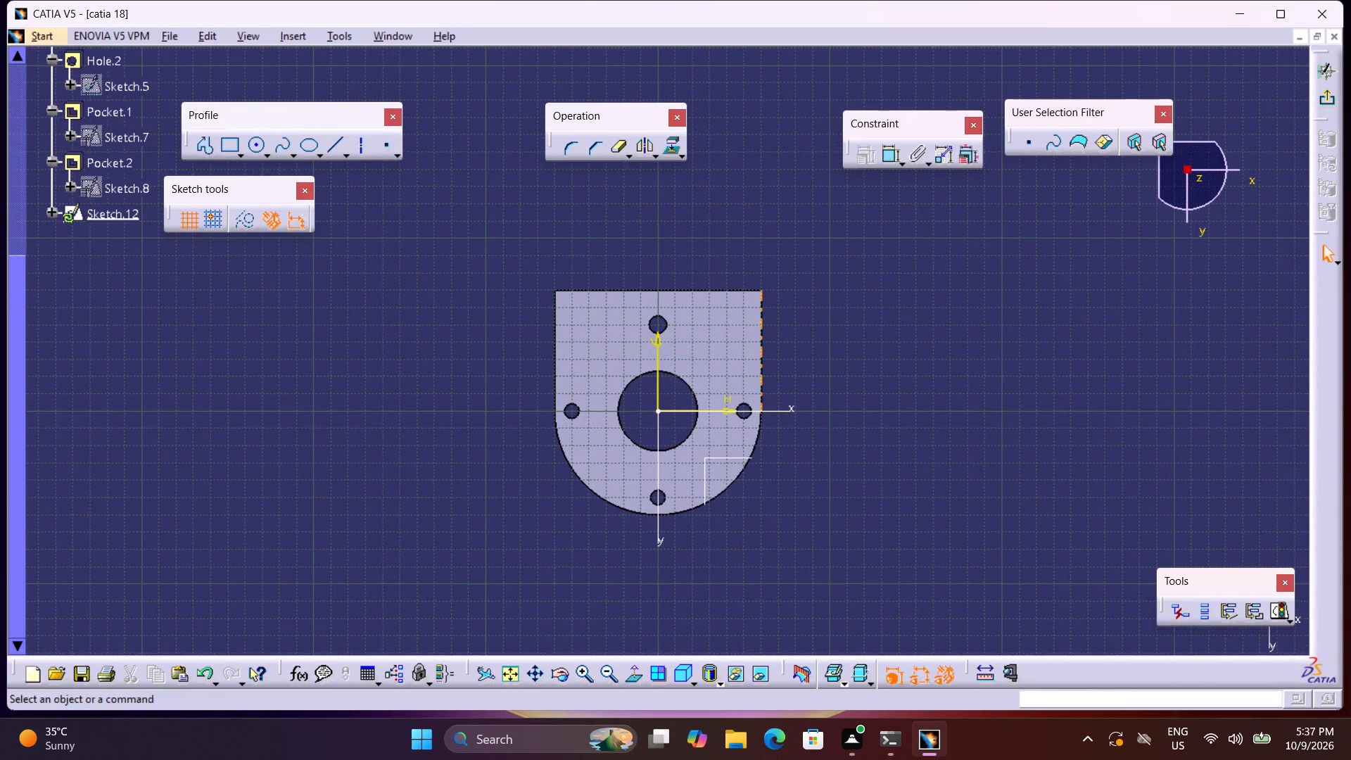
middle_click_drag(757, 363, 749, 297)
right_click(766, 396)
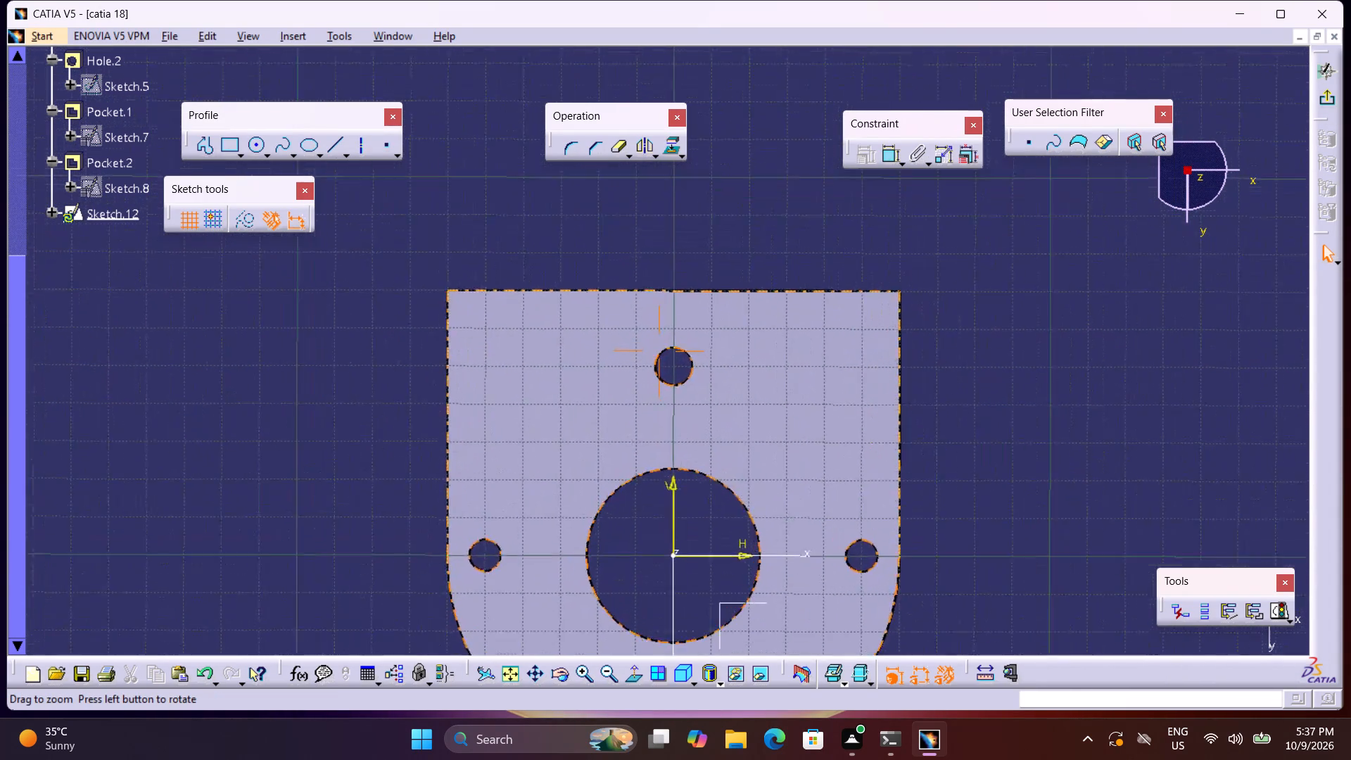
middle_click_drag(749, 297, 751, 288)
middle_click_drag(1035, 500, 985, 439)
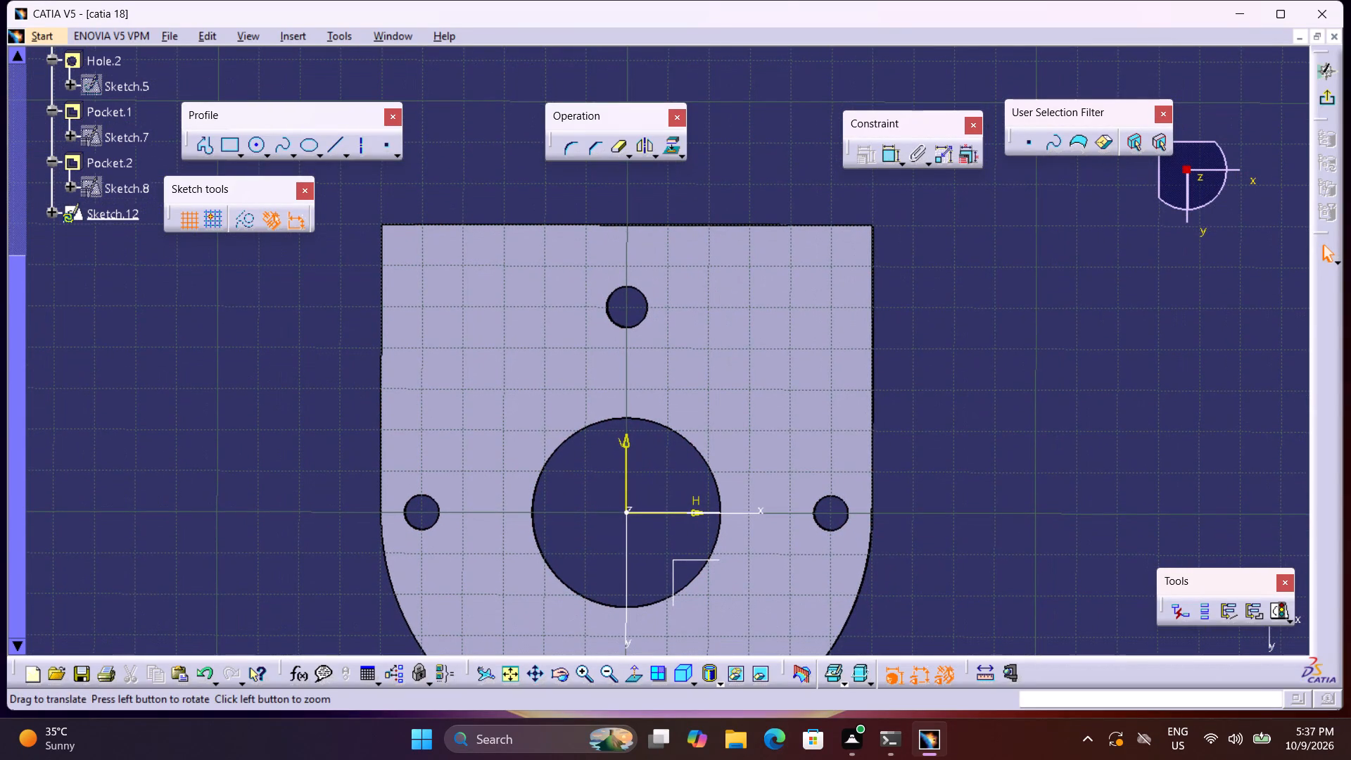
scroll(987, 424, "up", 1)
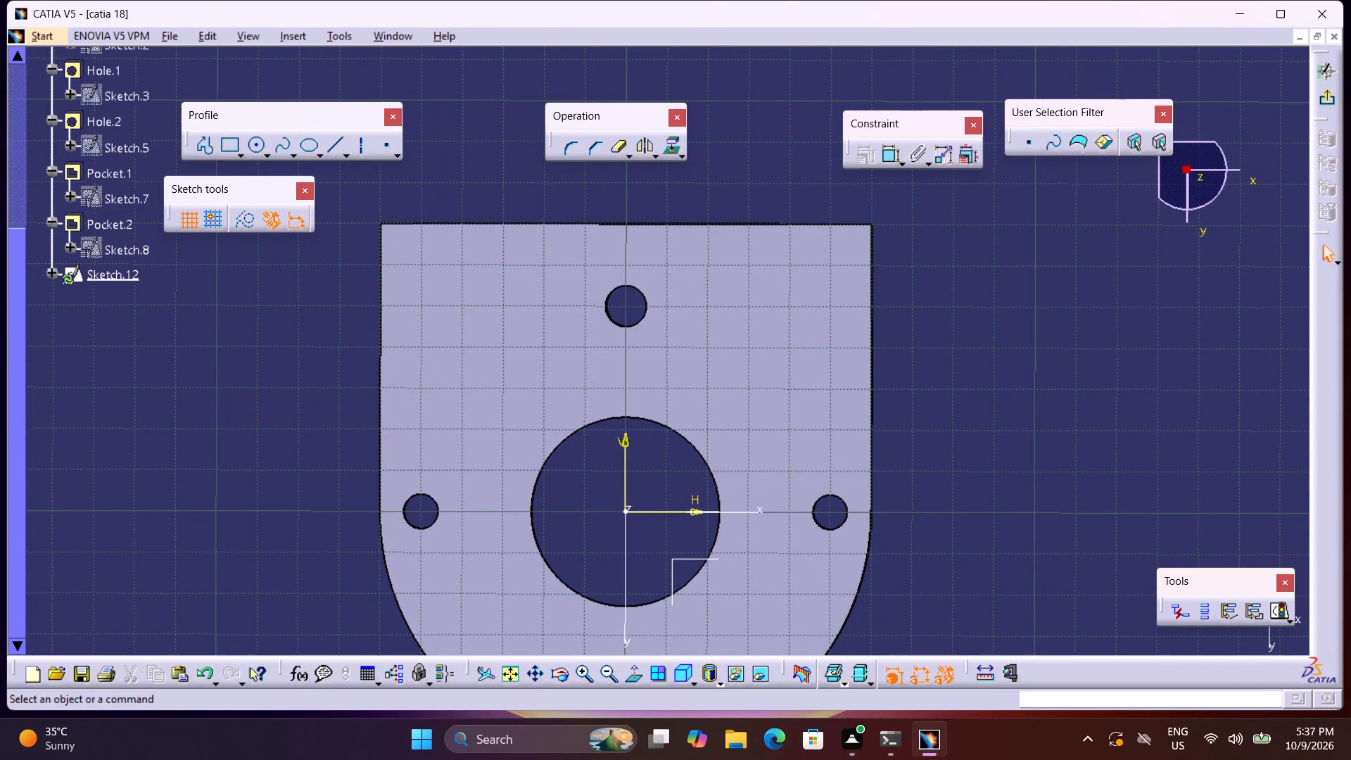
Measure the small side hole on the positive H side and the sketch's horizontal axis.
left_click(1015, 676)
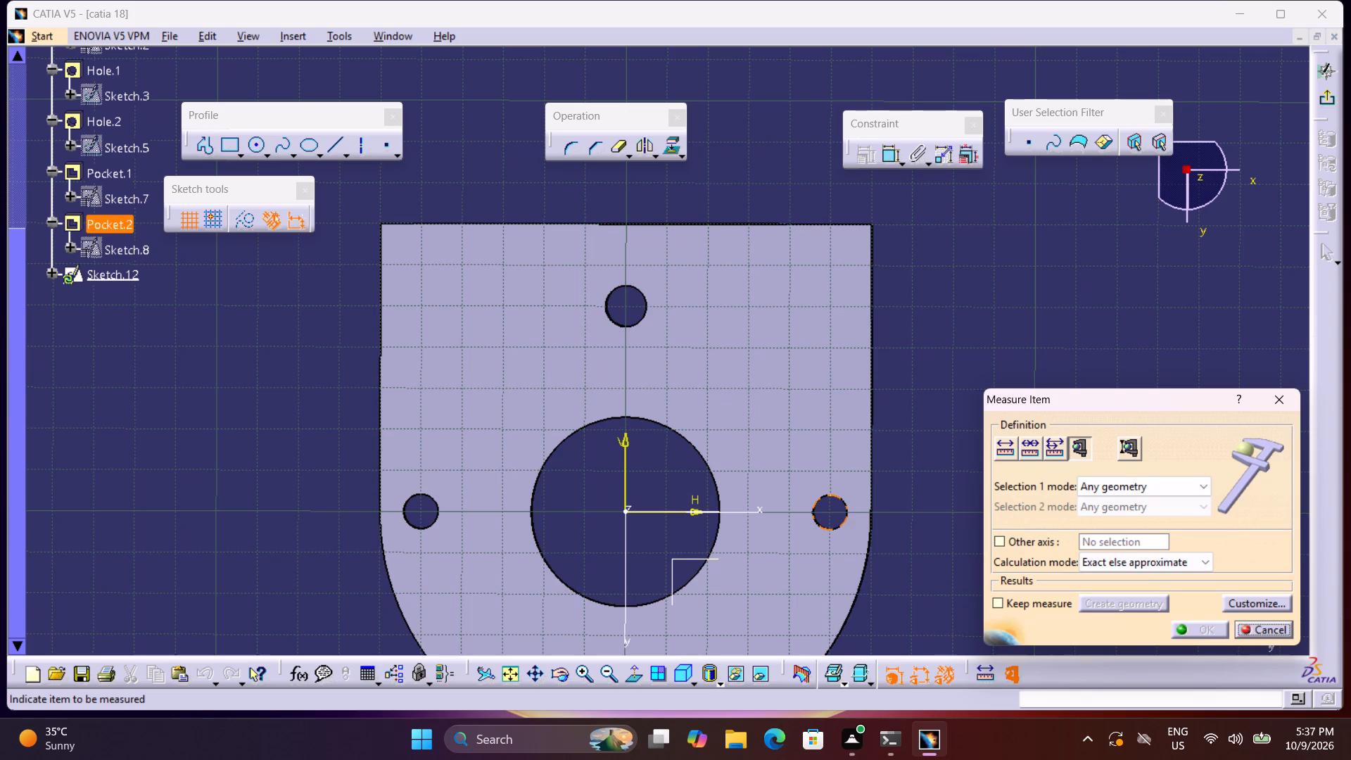
left_click(834, 528)
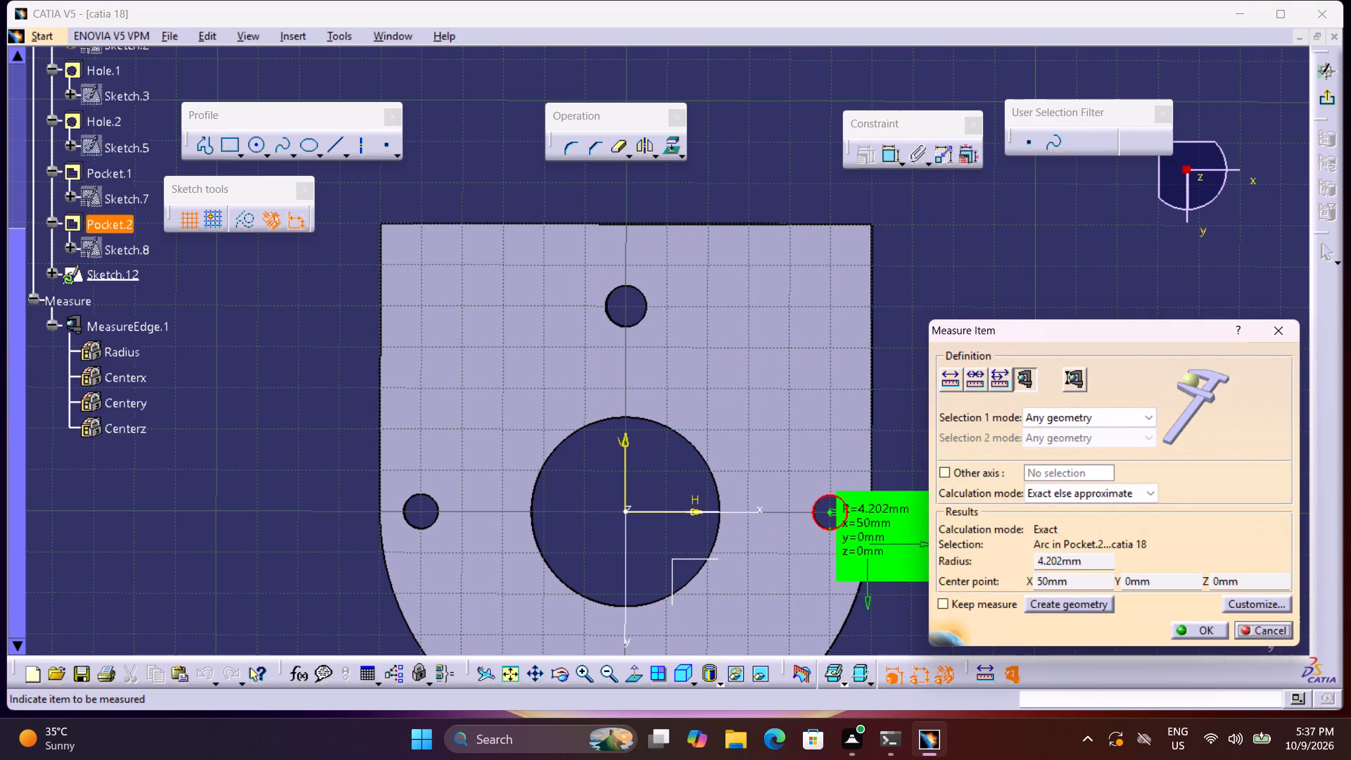
left_click(694, 509)
Measure the large central hole's circular edge on the bottom face, without keeping the measurement.
middle_click_drag(757, 502, 789, 709)
right_click(913, 309)
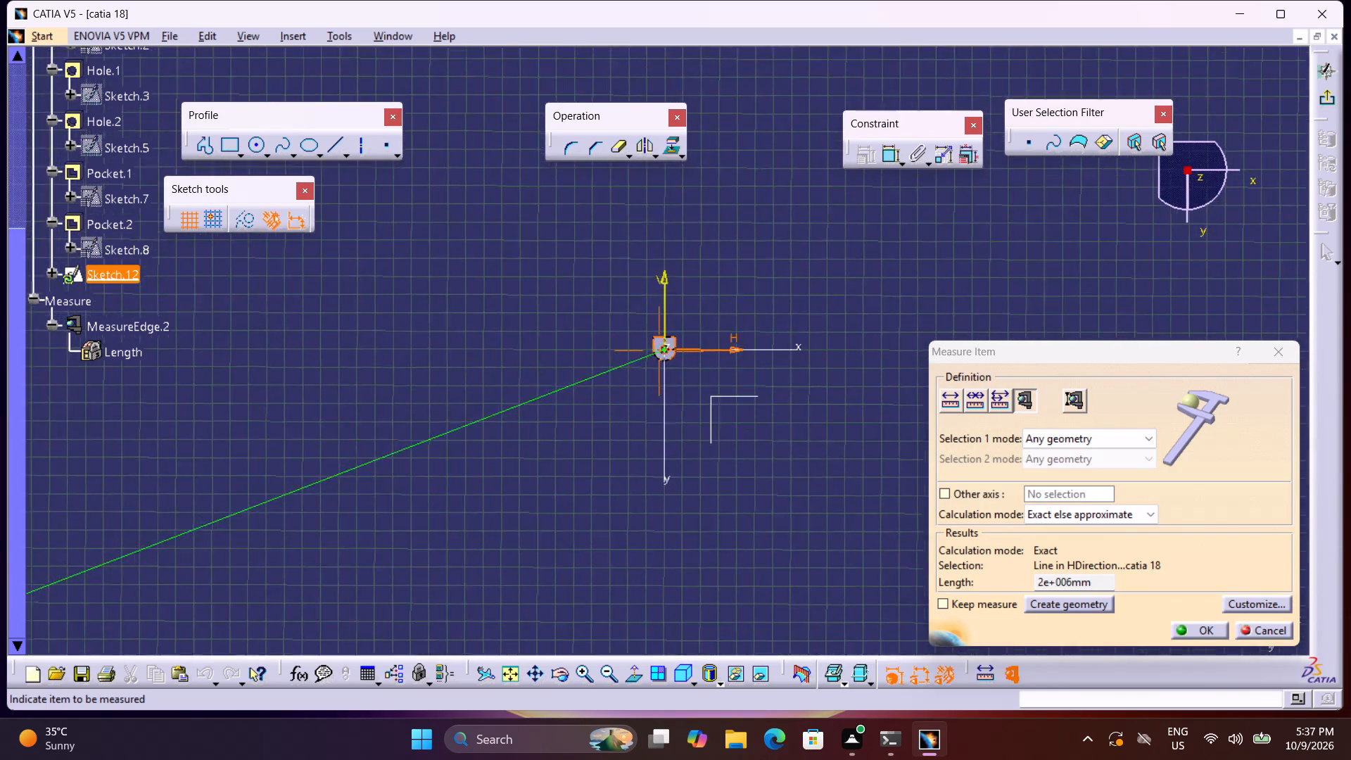
middle_click_drag(789, 709, 715, 724)
middle_click_drag(540, 490, 1137, 158)
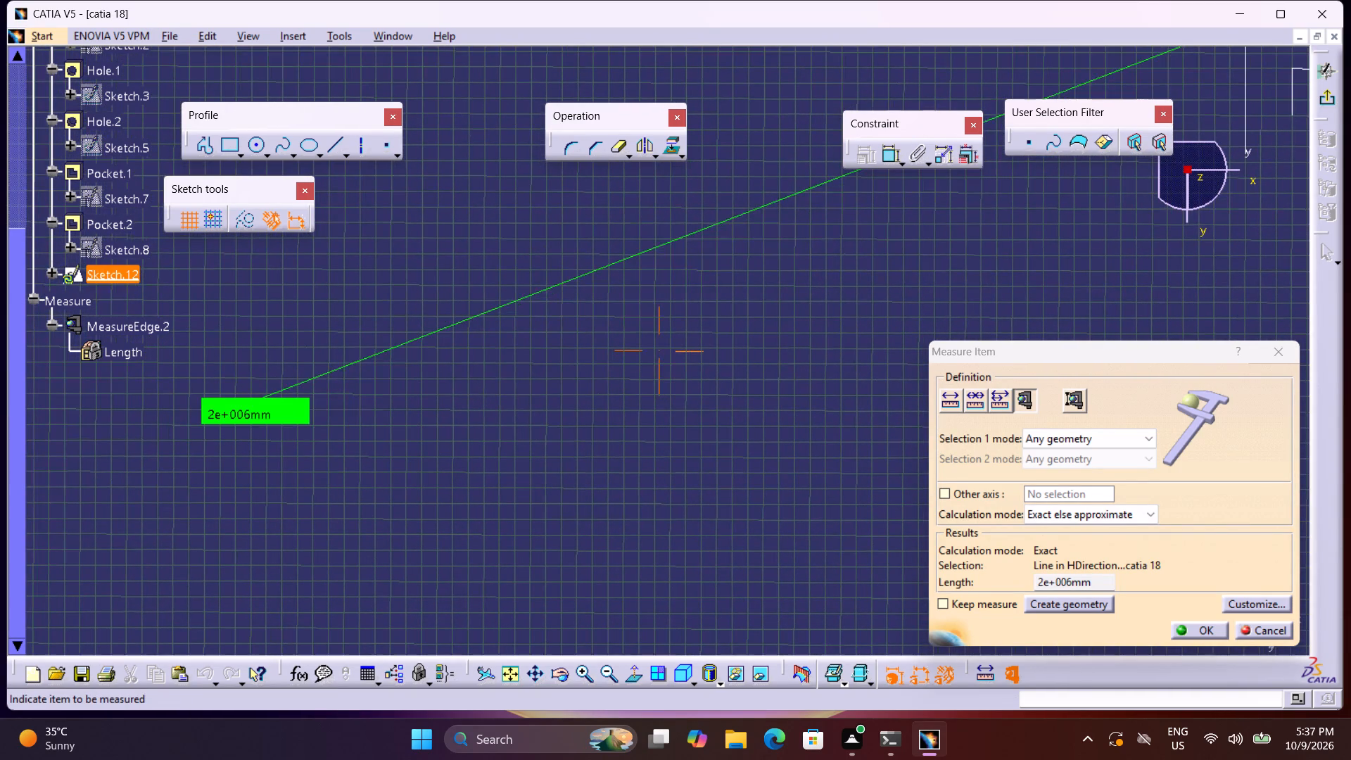
middle_click_drag(1137, 158, 451, 542)
middle_click_drag(592, 441, 603, 456)
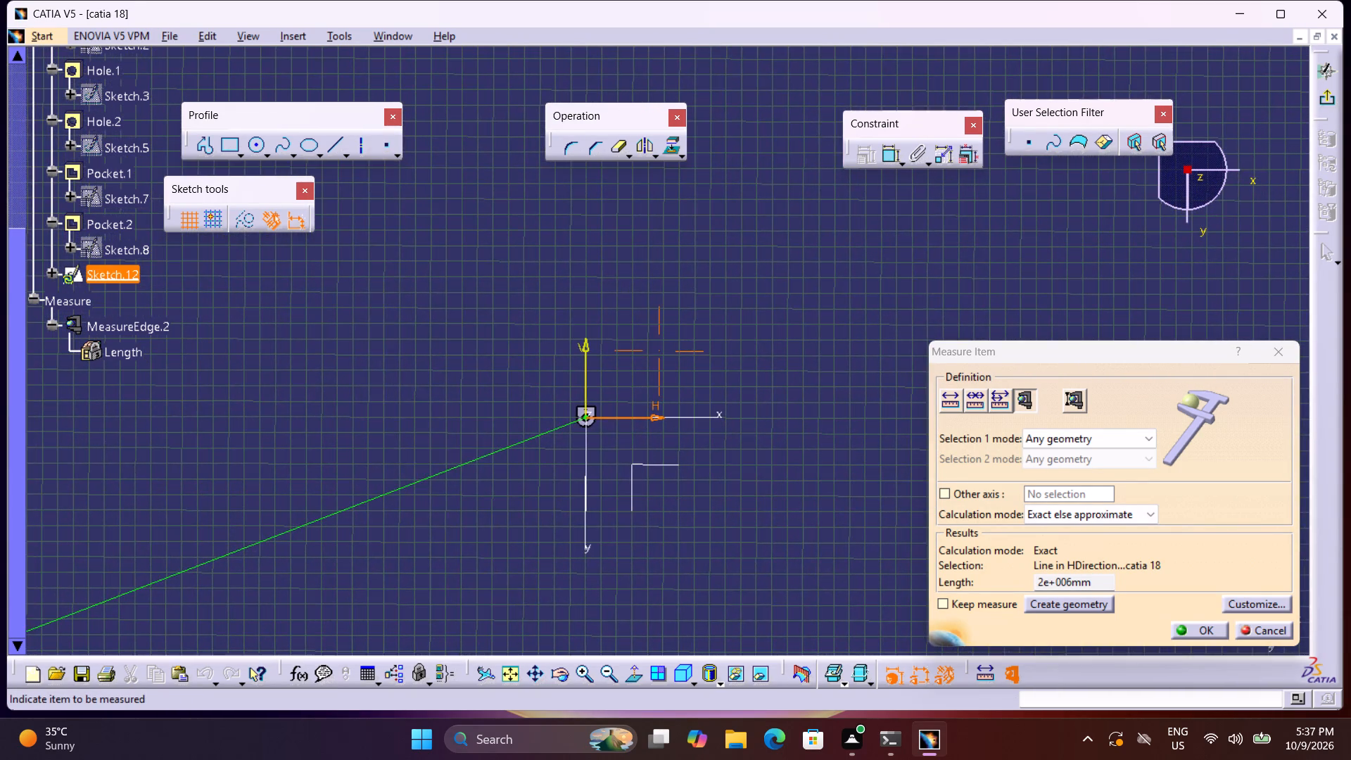
middle_click_drag(603, 456, 600, 298)
right_click(603, 456)
middle_click_drag(535, 532, 819, 336)
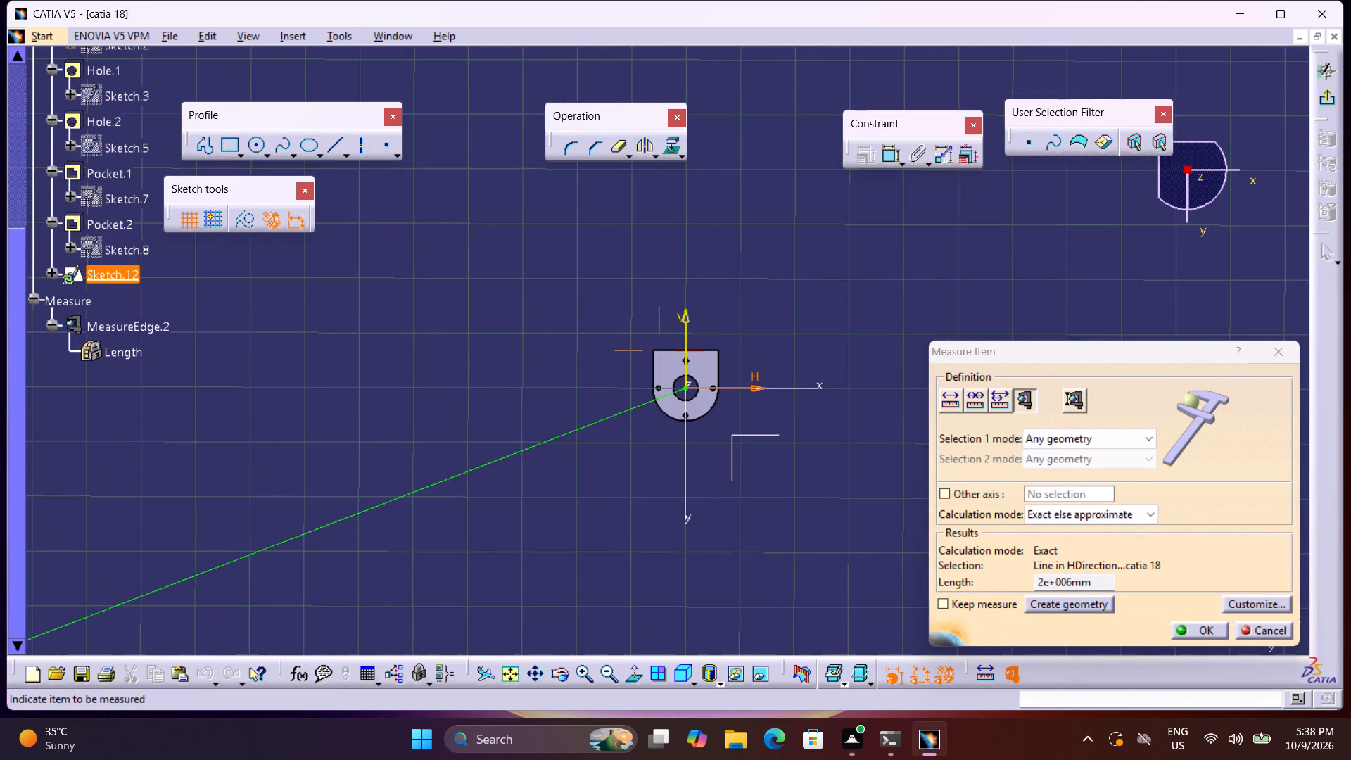
middle_click_drag(819, 336, 787, 197)
right_click(819, 336)
middle_click_drag(877, 441, 740, 383)
right_click(740, 383)
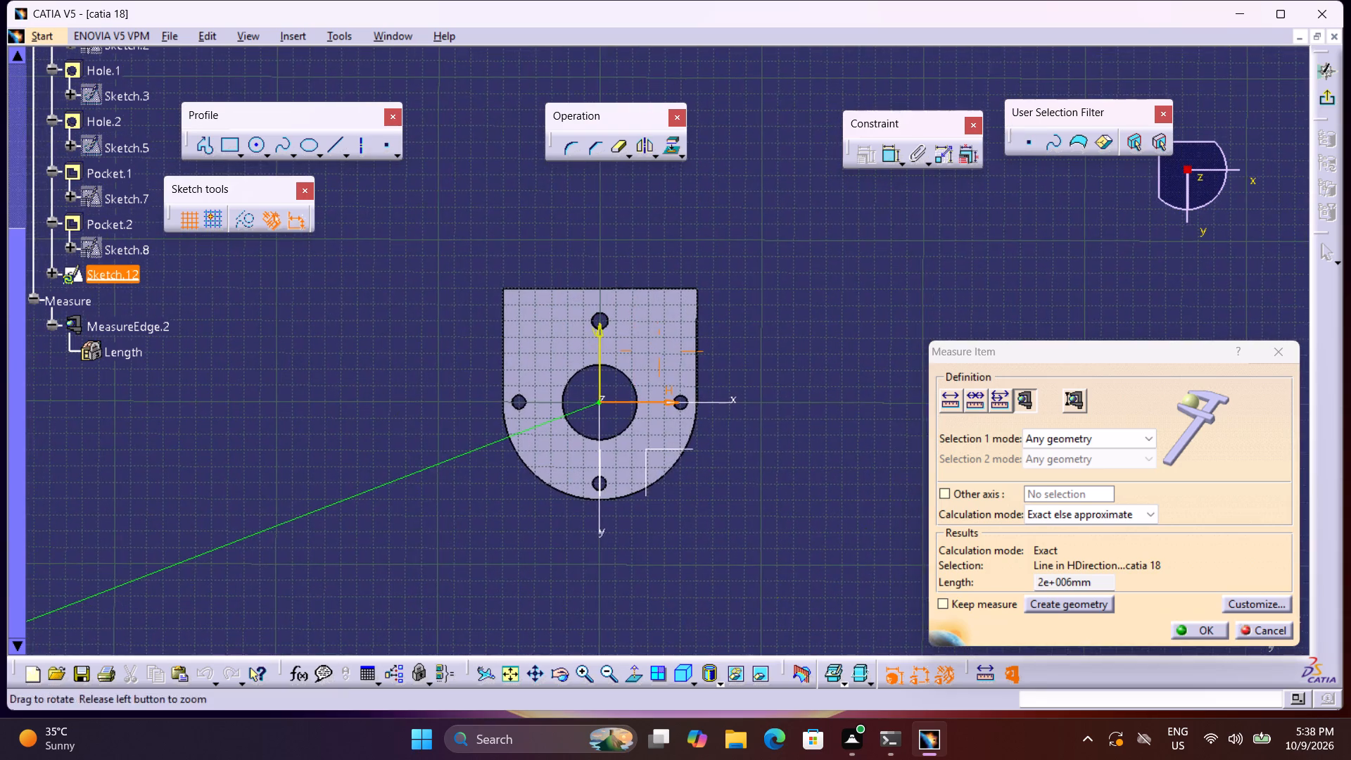
middle_click_drag(740, 383, 749, 229)
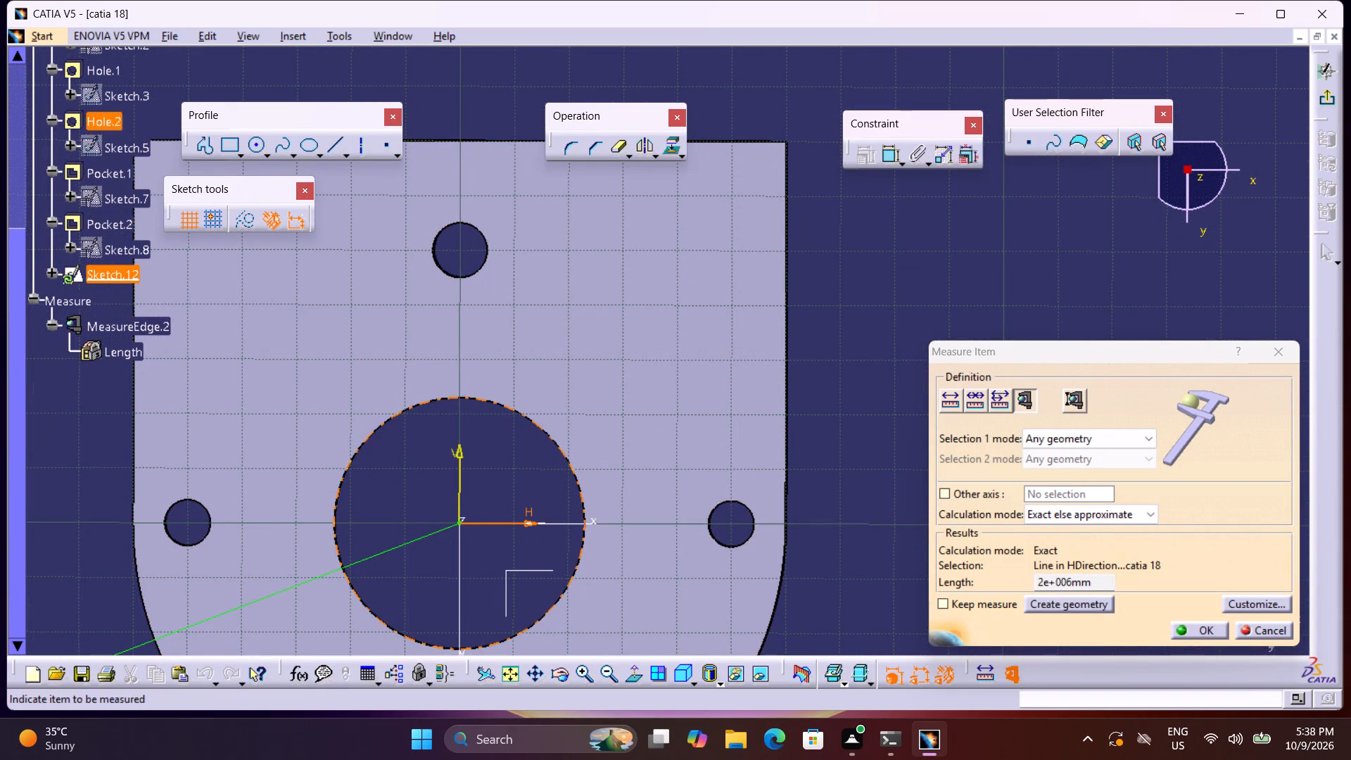
left_click(574, 474)
middle_click_drag(600, 477, 593, 414)
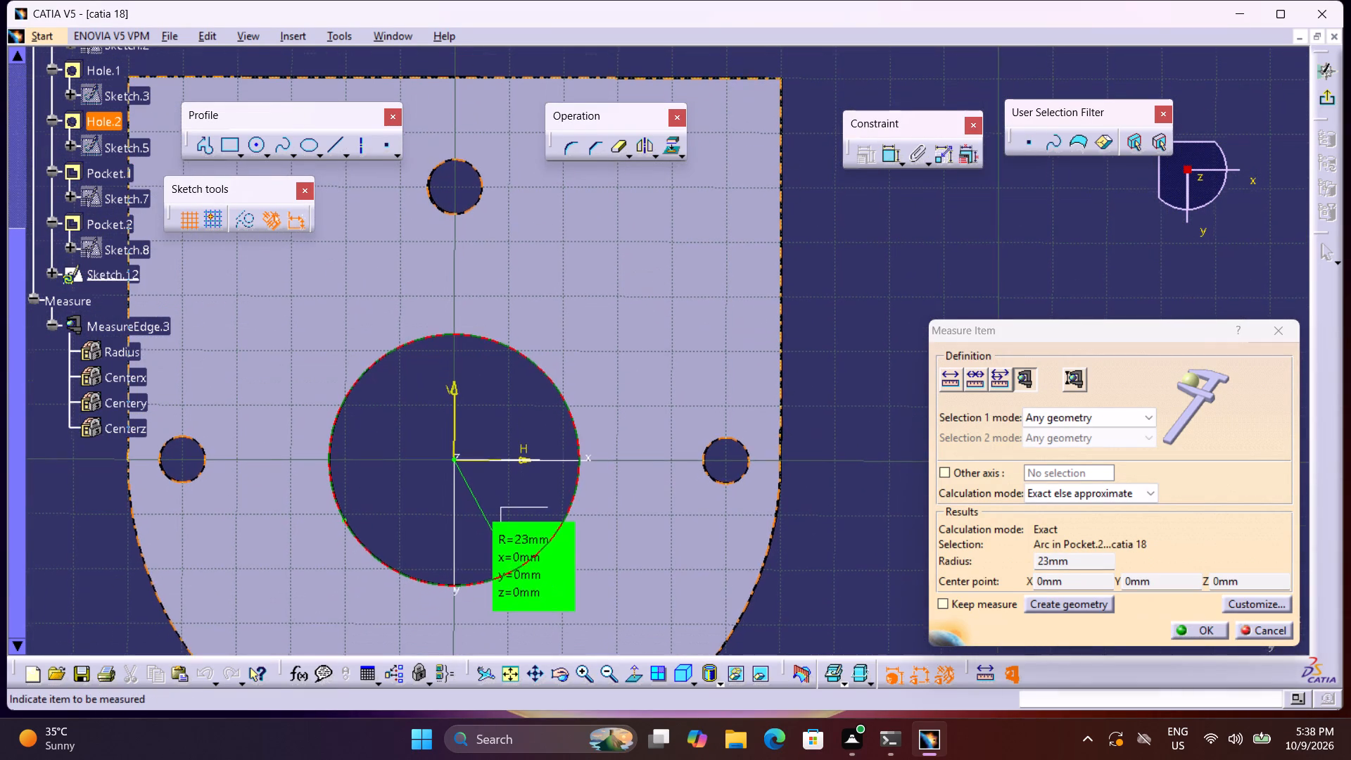
middle_click_drag(593, 414, 593, 412)
middle_click(593, 412)
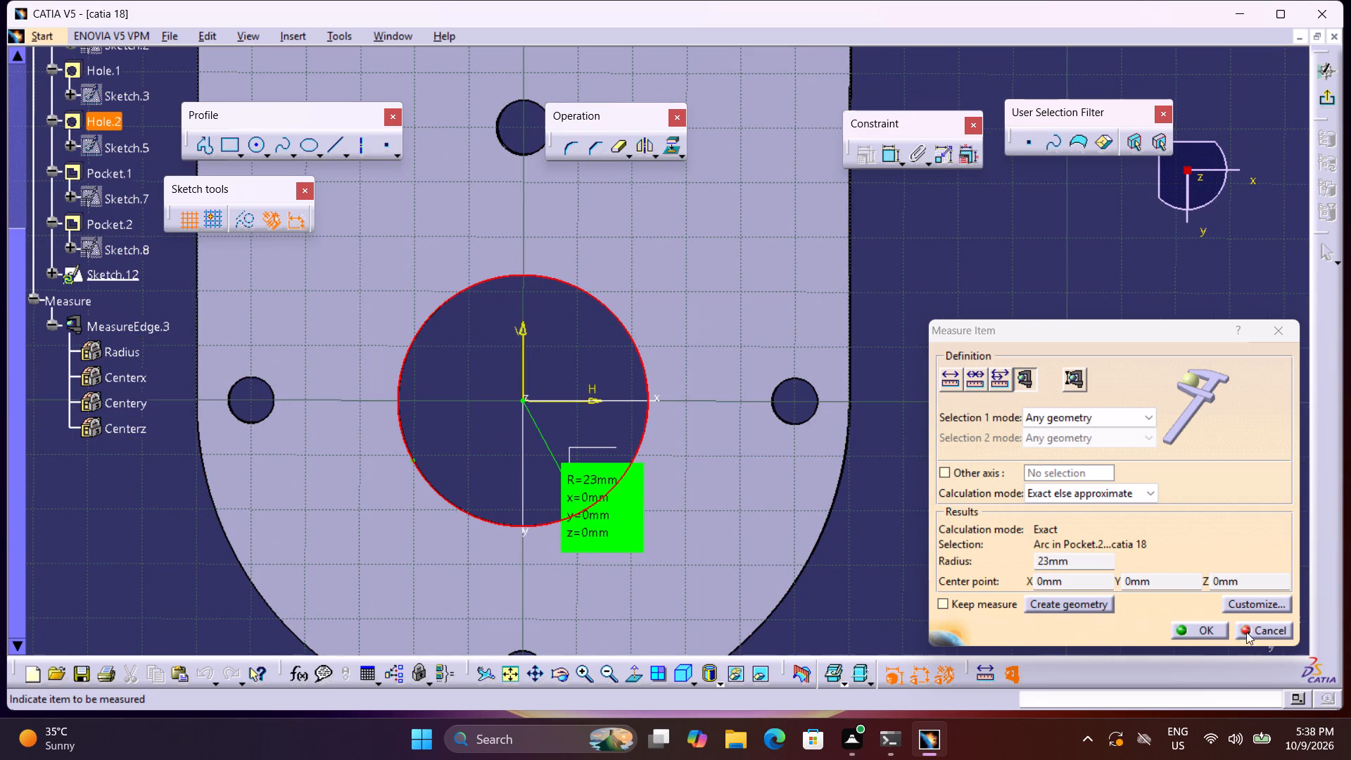
left_click(1251, 632)
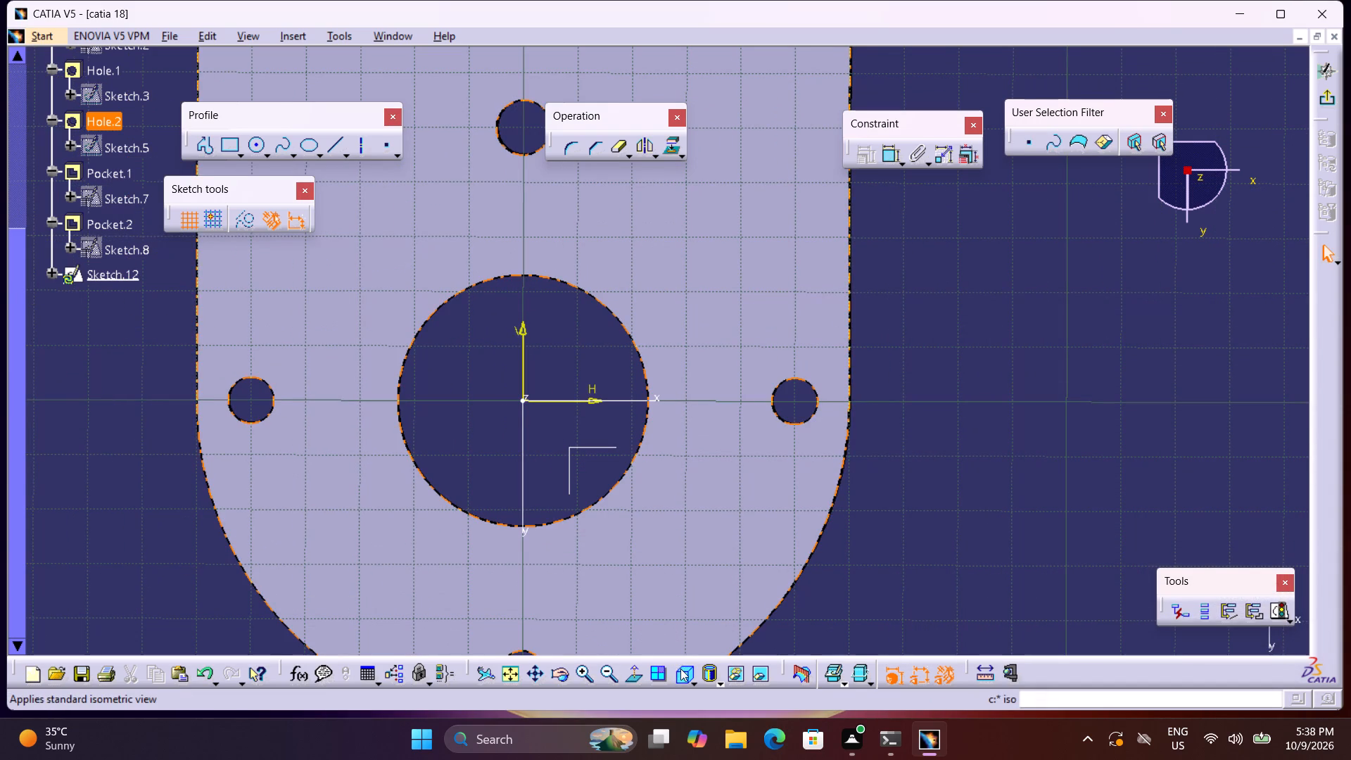
Exit the empty sketch and fit the whole part in an isometric view.
left_click(1328, 100)
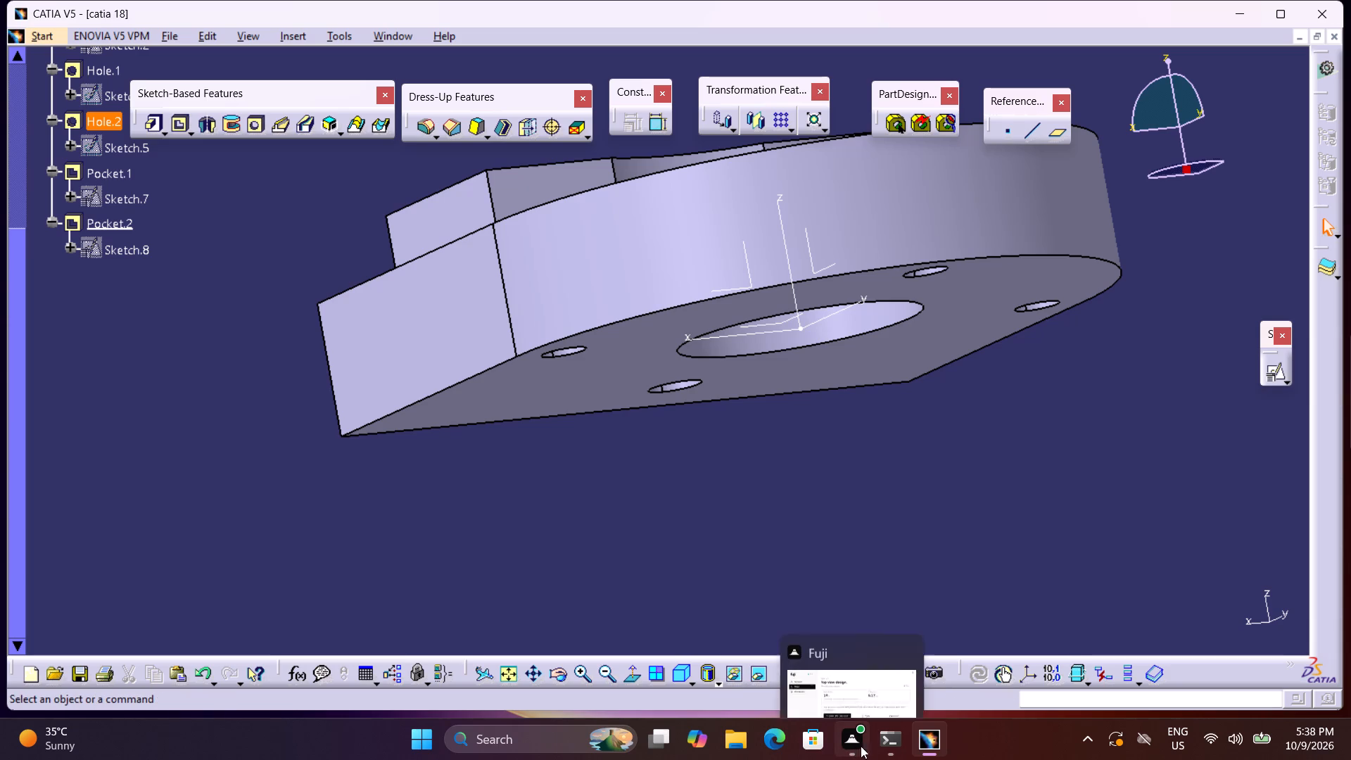
left_click(685, 676)
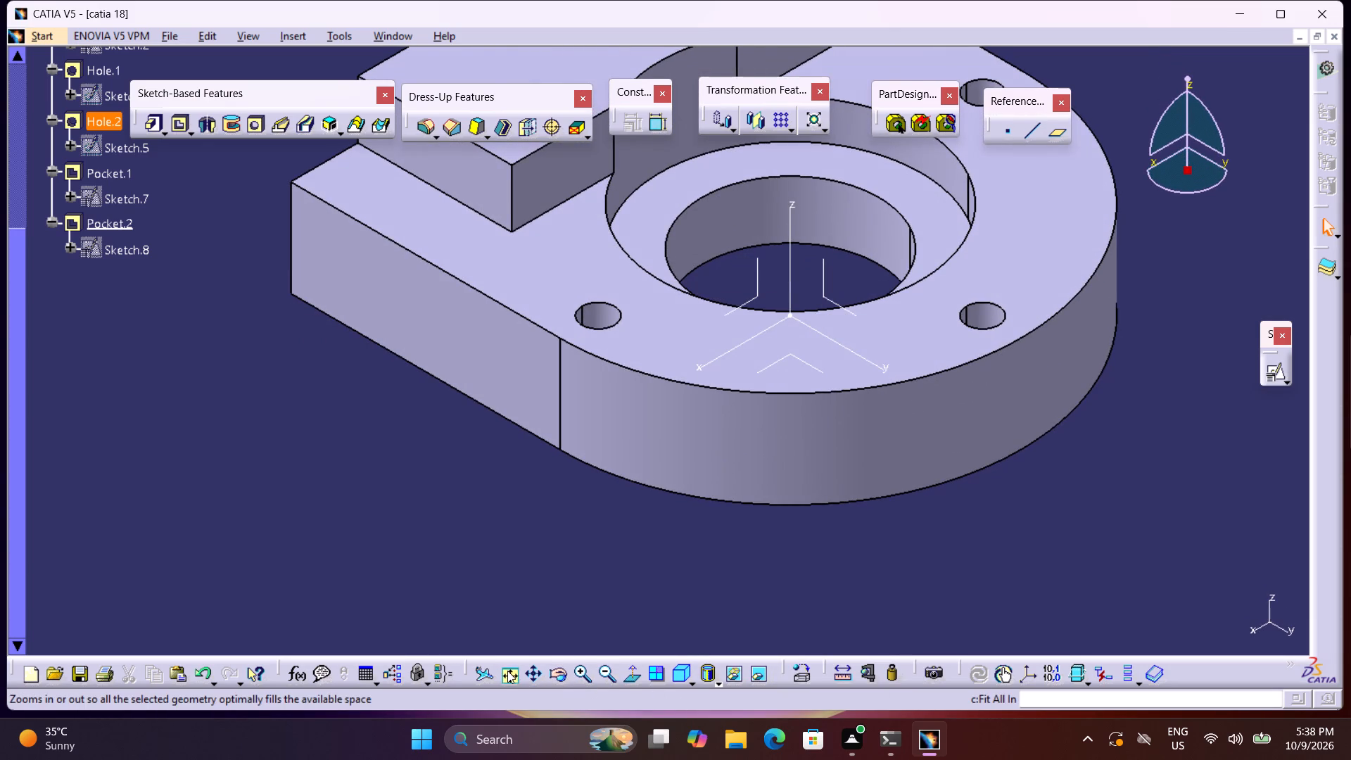
left_click(507, 671)
middle_click_drag(1029, 382, 969, 428)
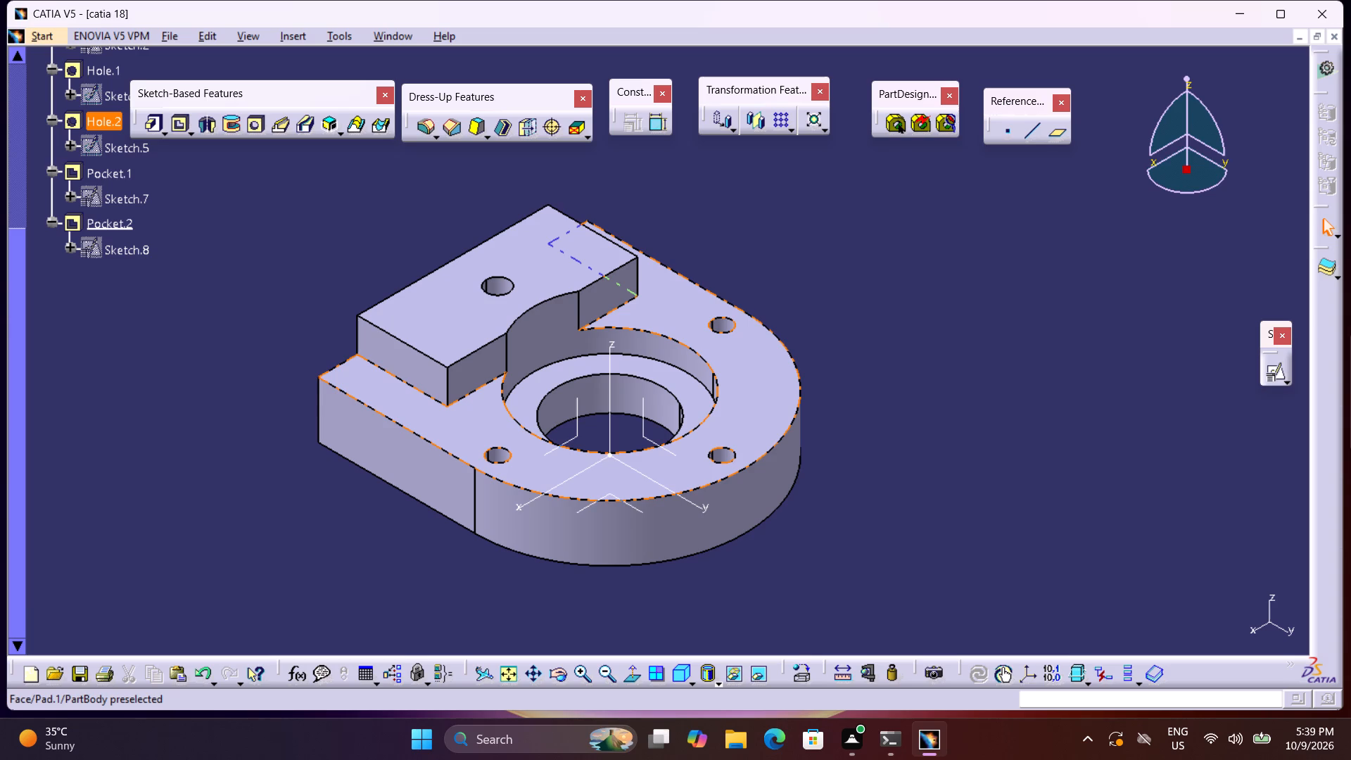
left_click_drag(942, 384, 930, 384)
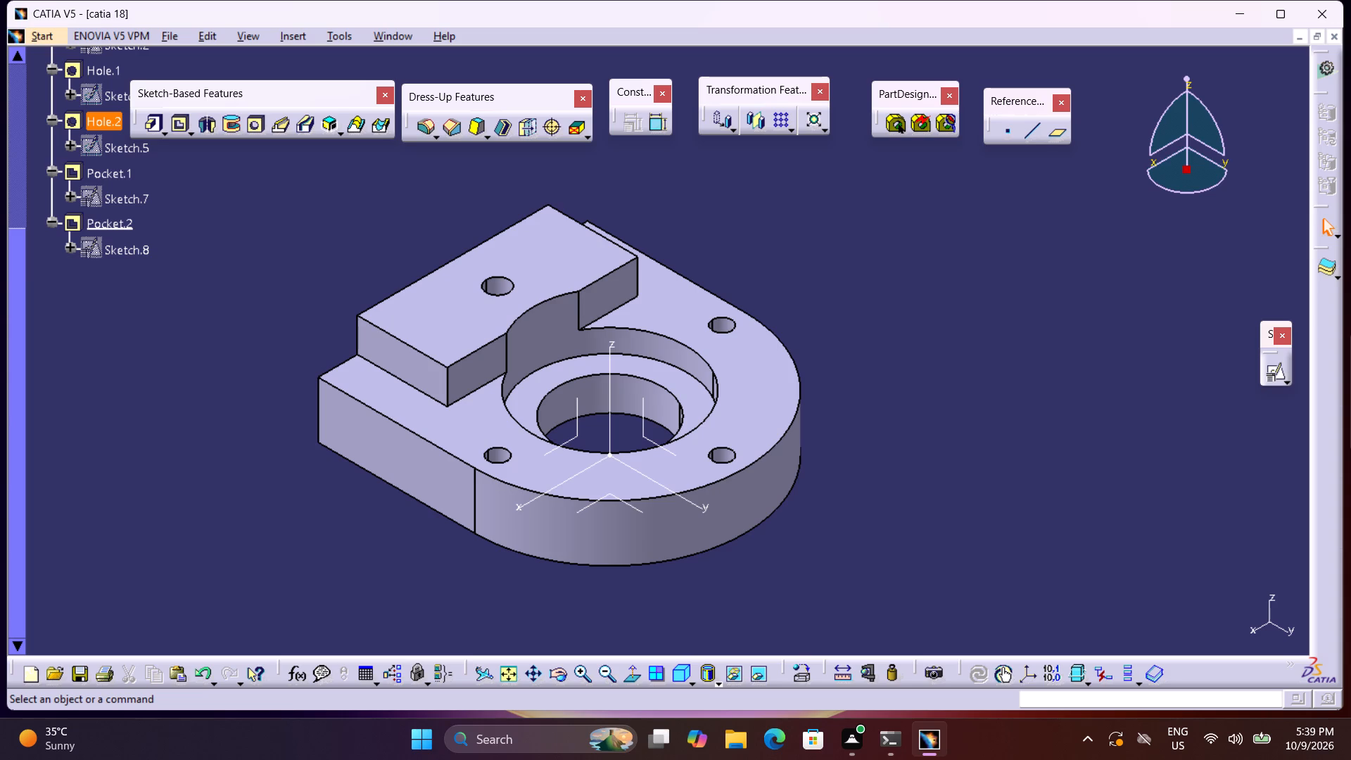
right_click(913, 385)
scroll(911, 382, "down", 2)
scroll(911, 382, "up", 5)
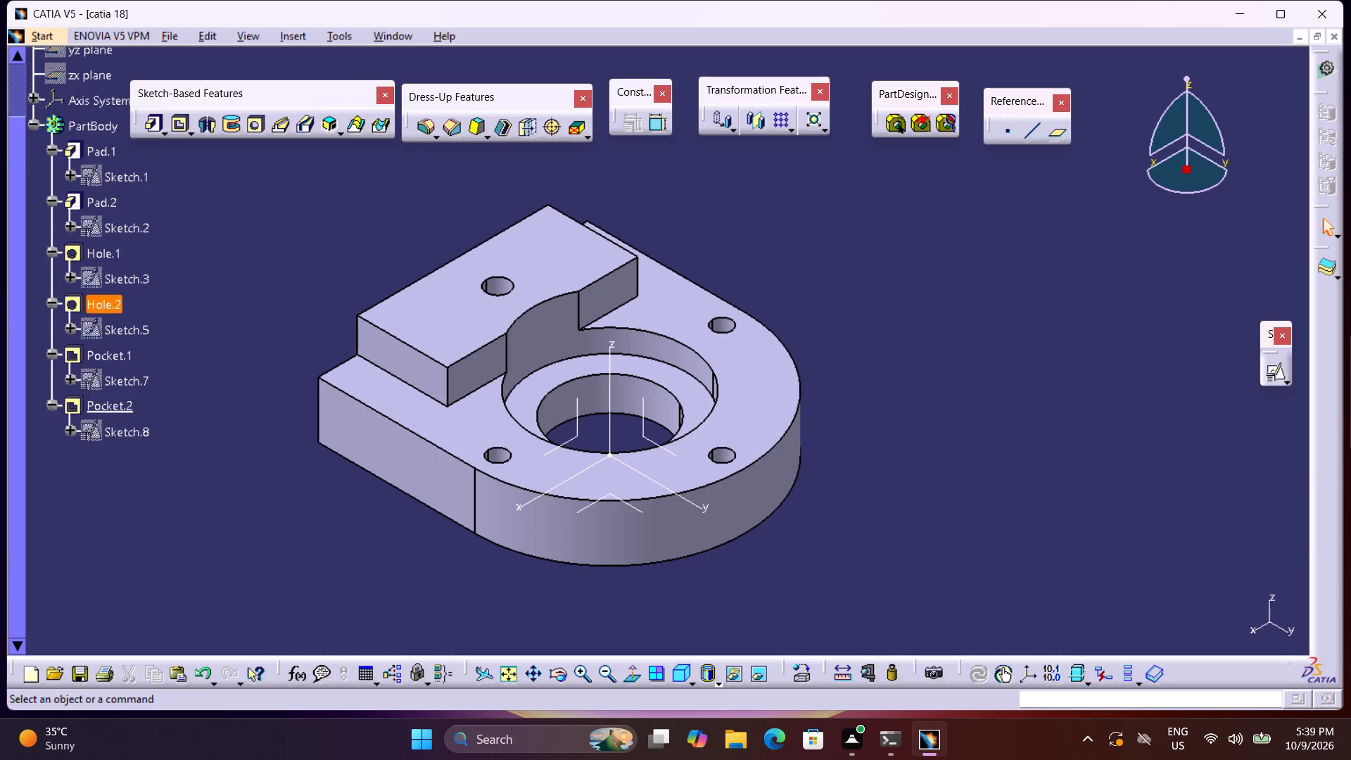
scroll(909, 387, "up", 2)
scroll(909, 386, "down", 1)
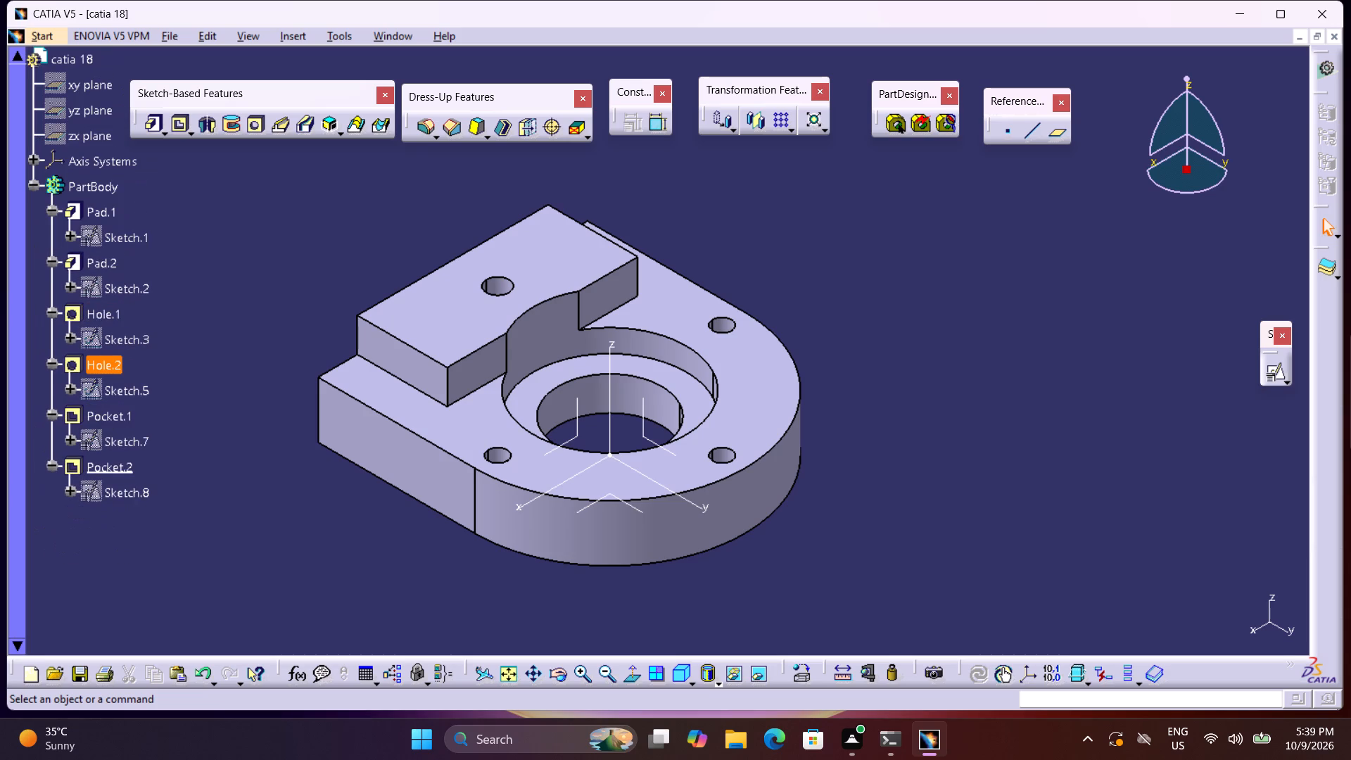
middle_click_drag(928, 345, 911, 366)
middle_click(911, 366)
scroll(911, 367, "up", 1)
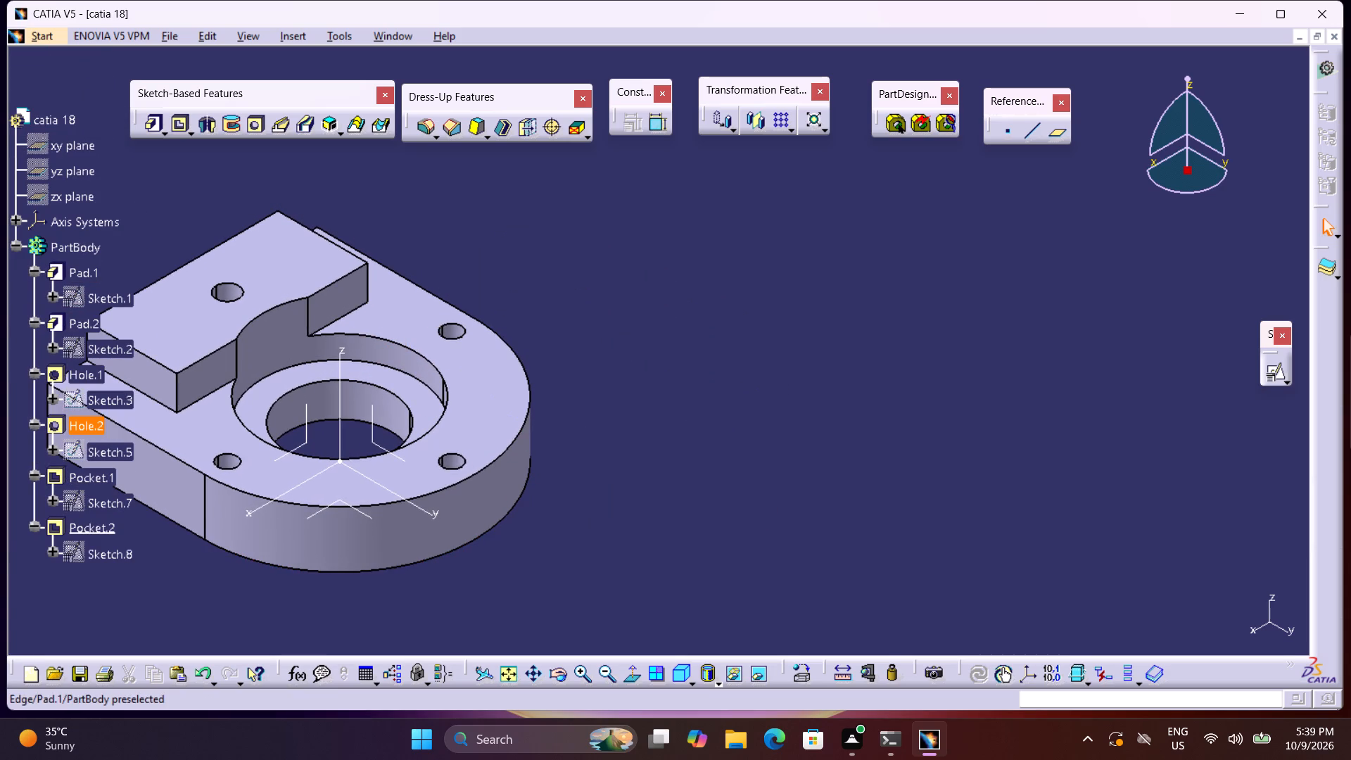
Save the part to the Desktop as a CATPart named catia 18.
left_click(72, 675)
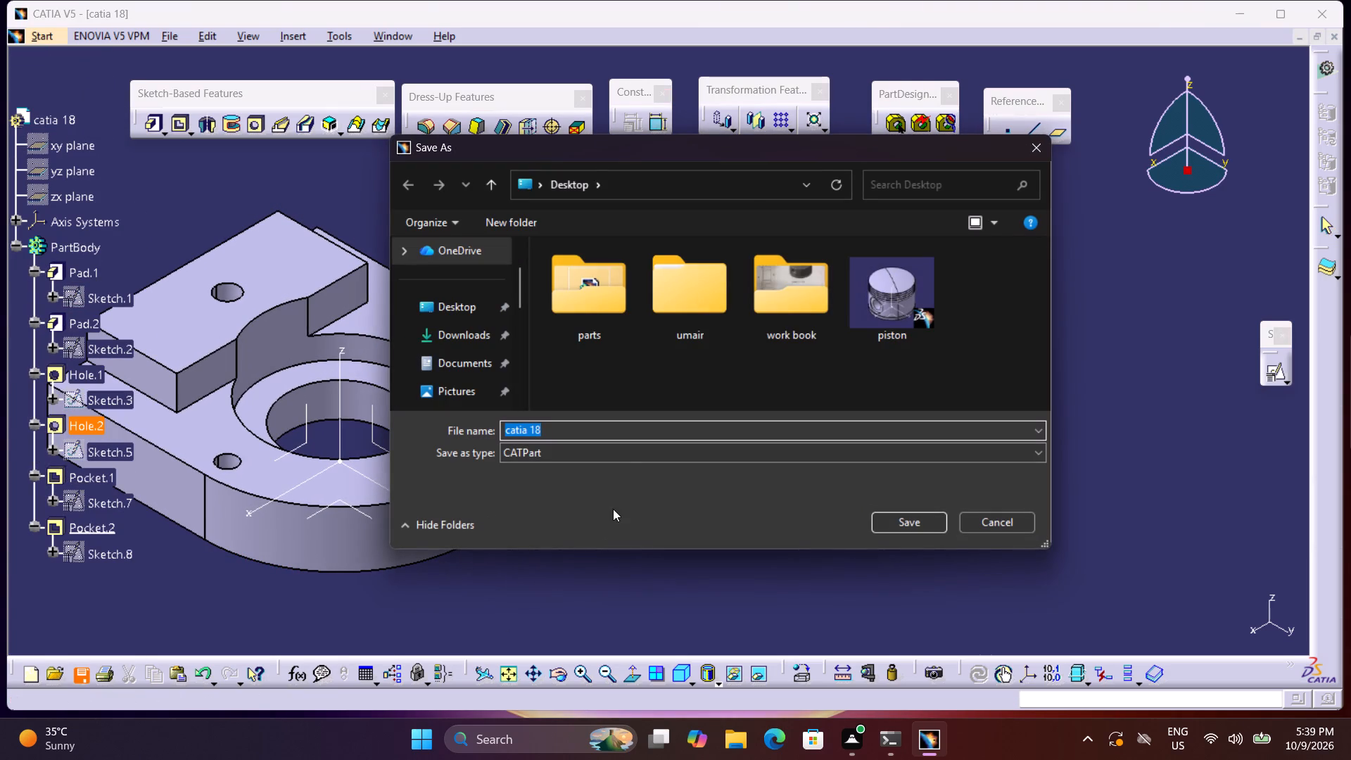
left_click(487, 313)
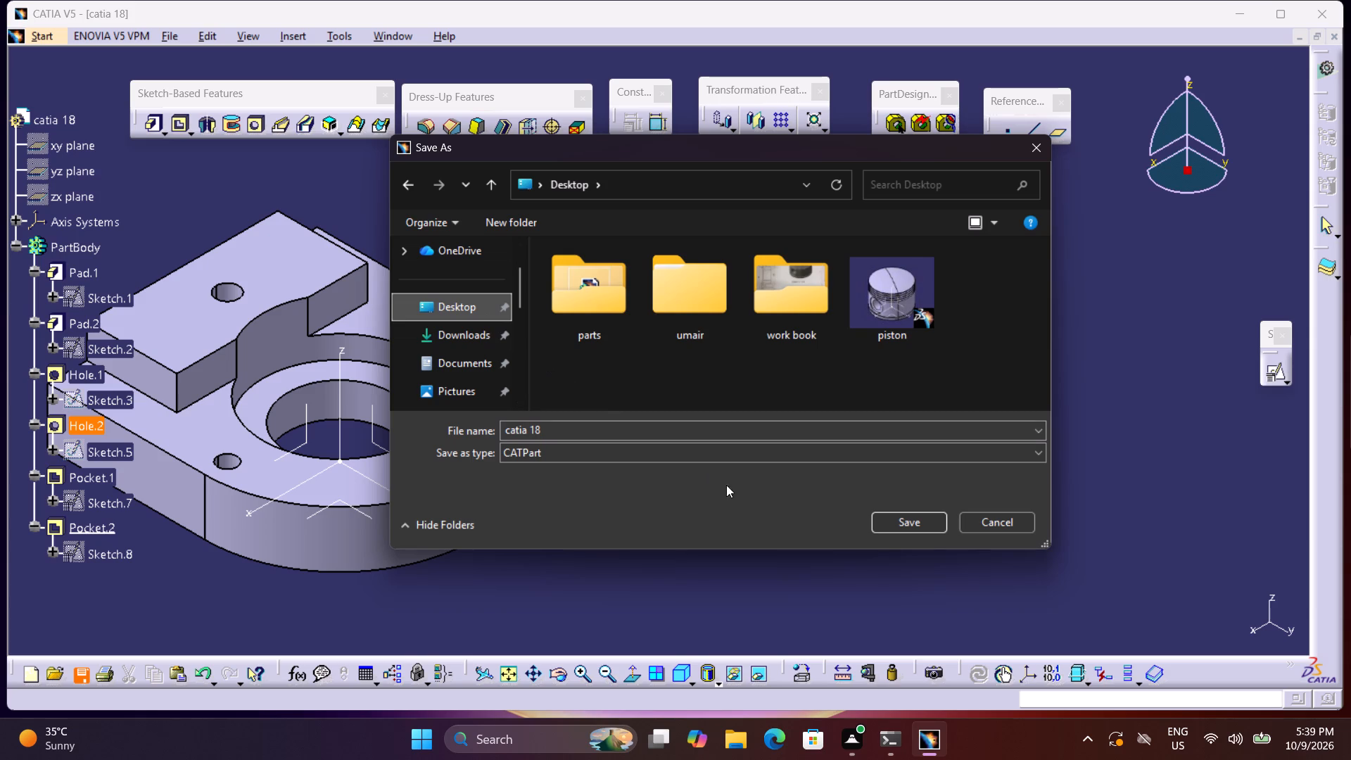
left_click(883, 523)
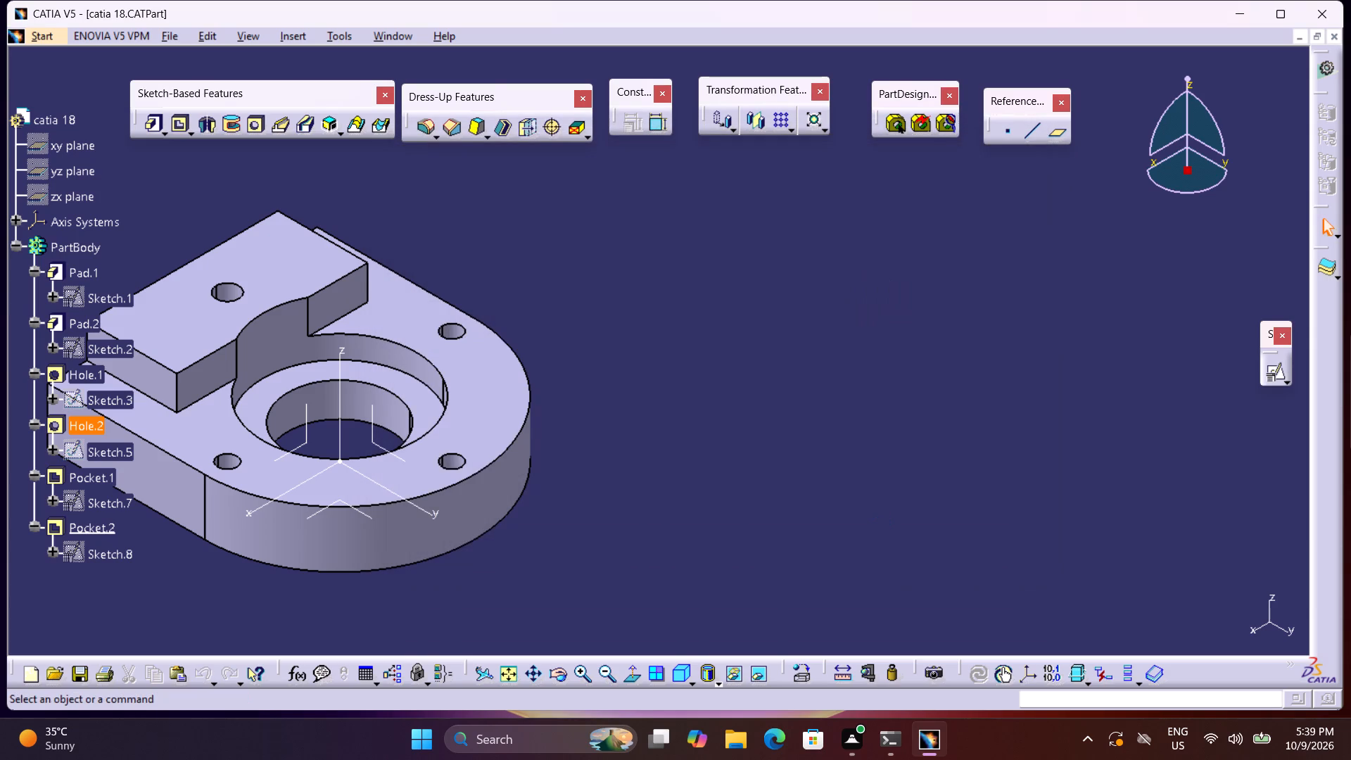
Print the isometric view of the part with Microsoft Print to PDF, saving it on the Desktop as catia 18.
middle_click_drag(785, 459, 913, 488)
key("ctrl+p")
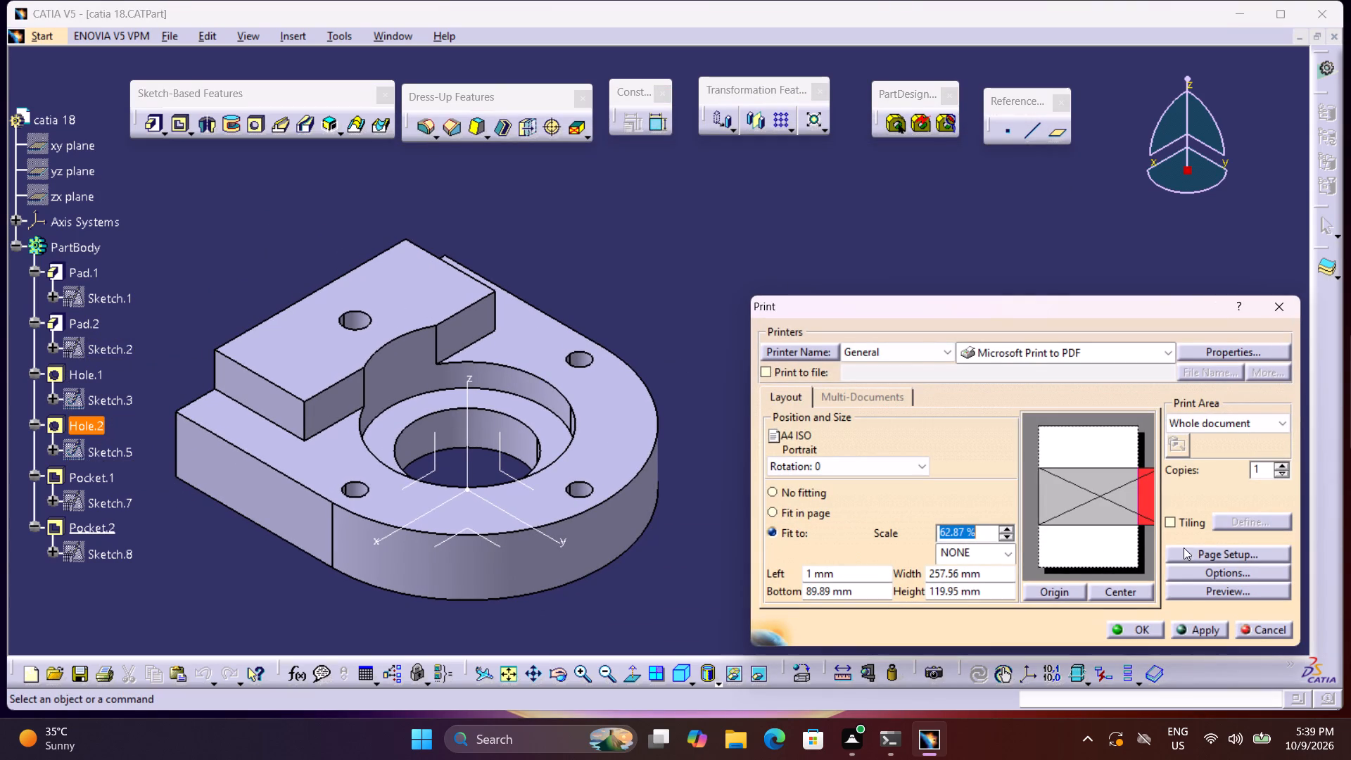
left_click(1196, 623)
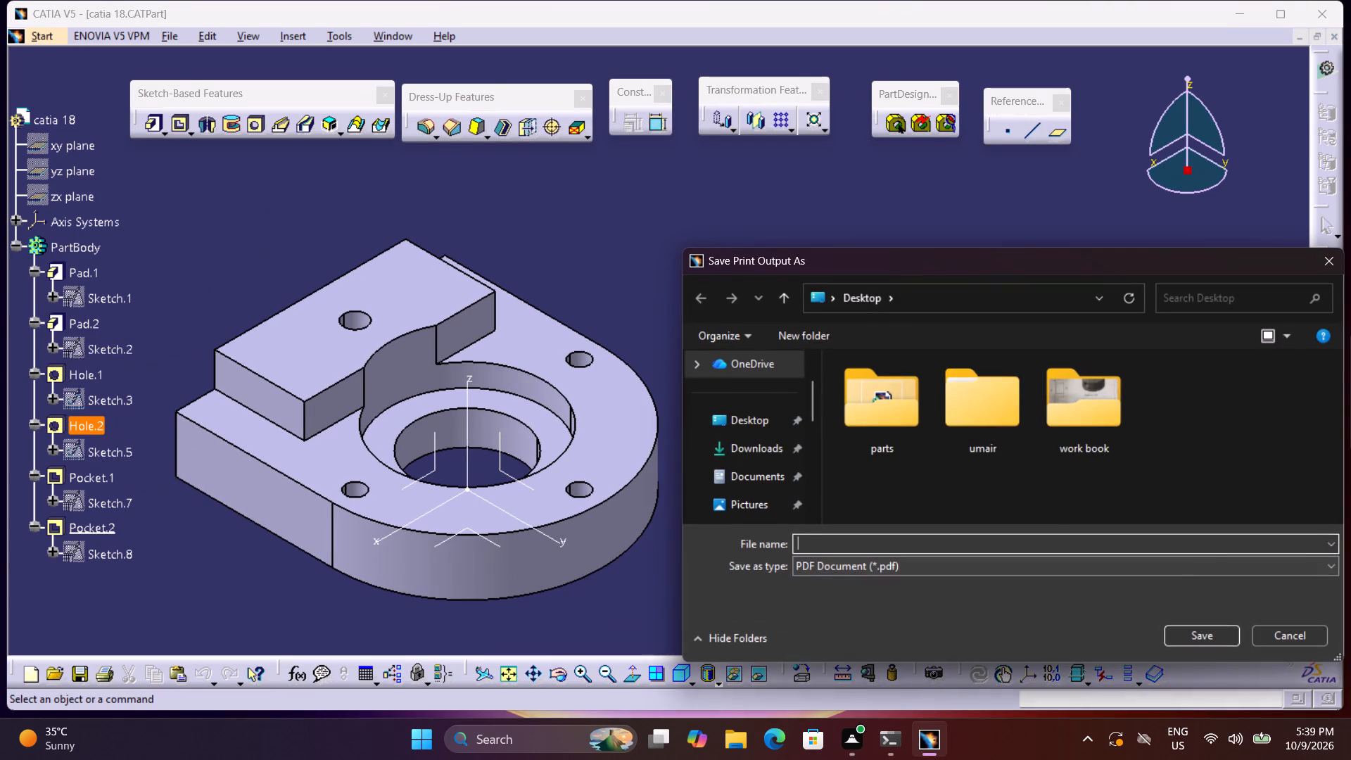
left_click(770, 429)
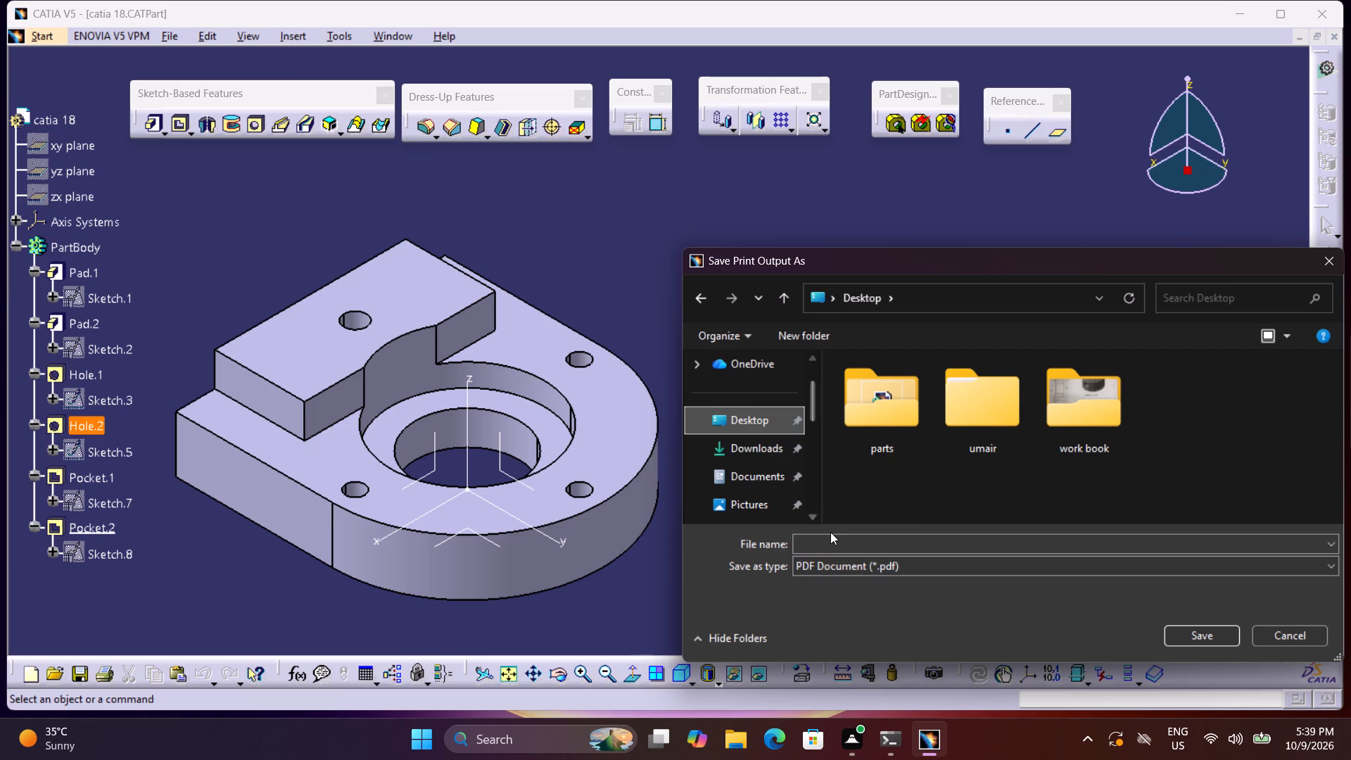
left_click(831, 534)
type("catia 1")
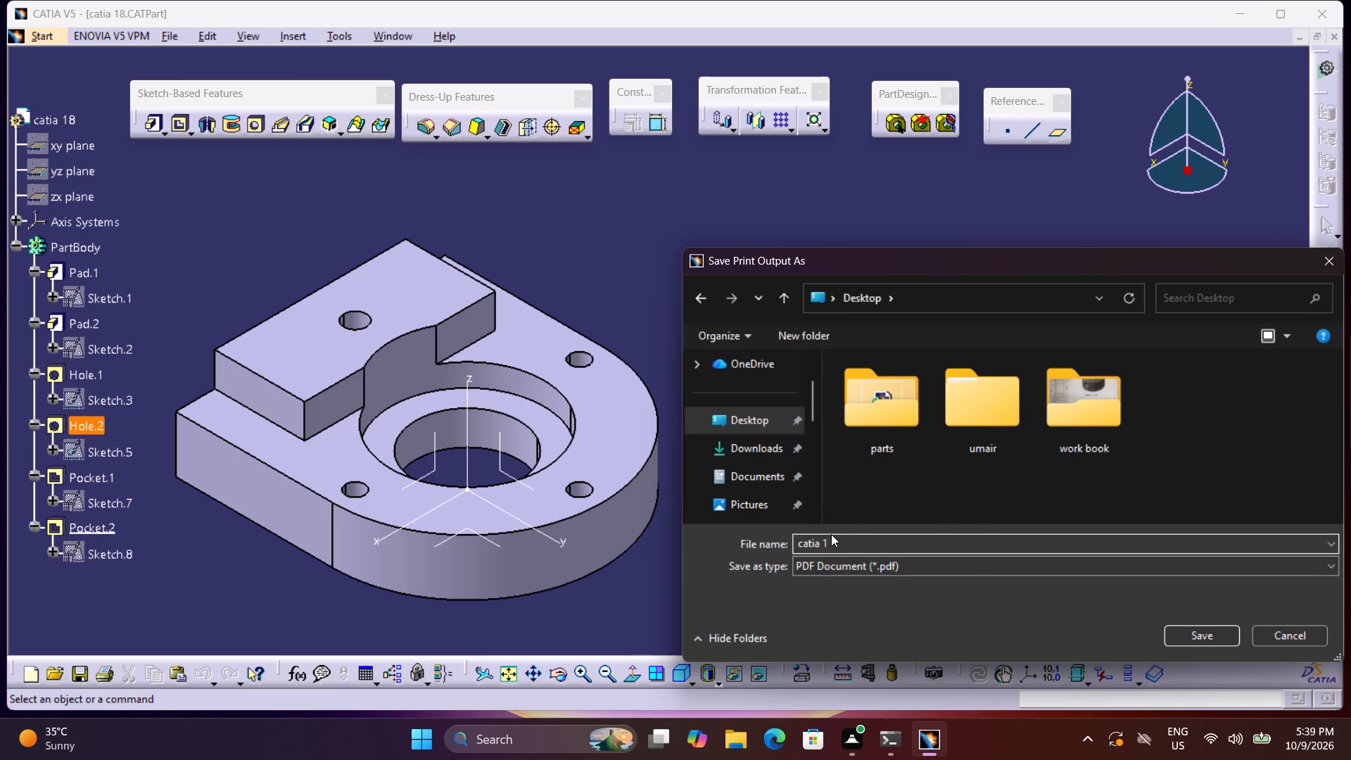
key("8")
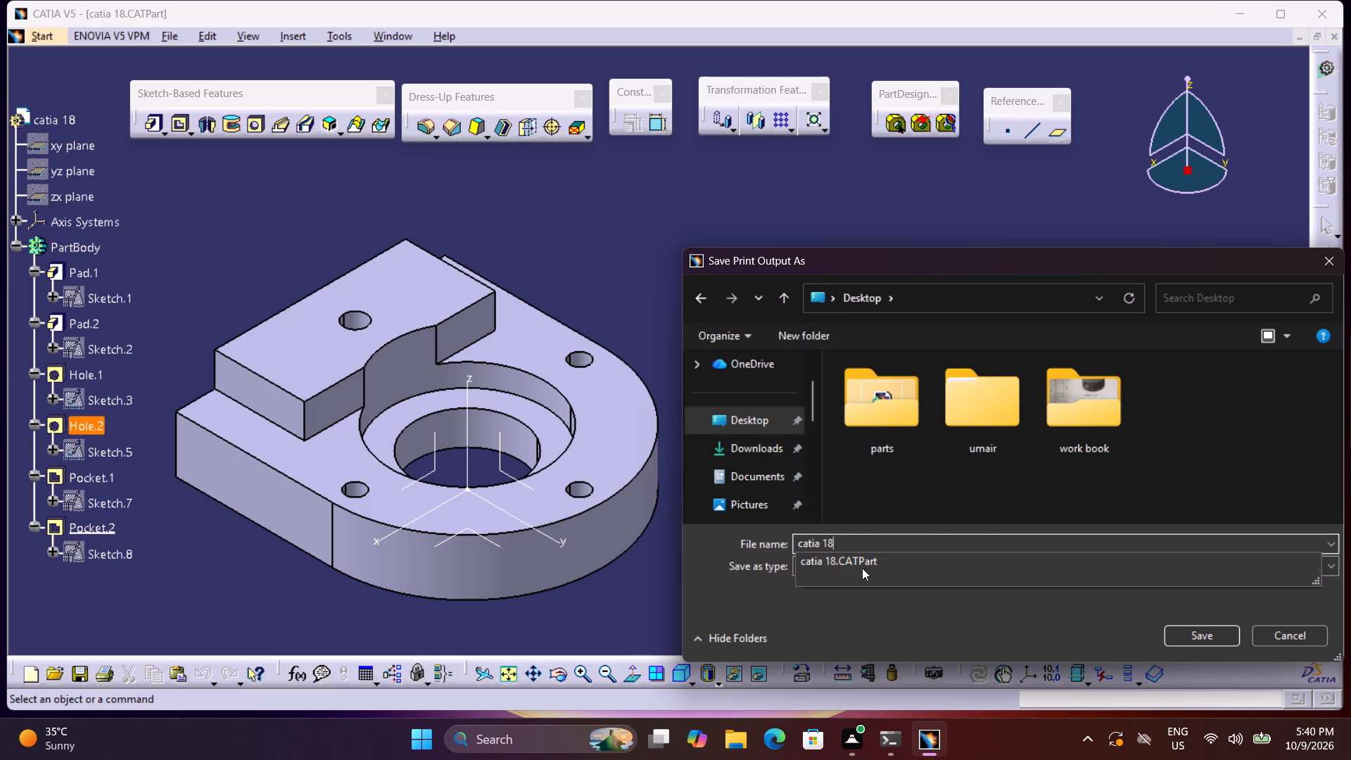
left_click(1176, 638)
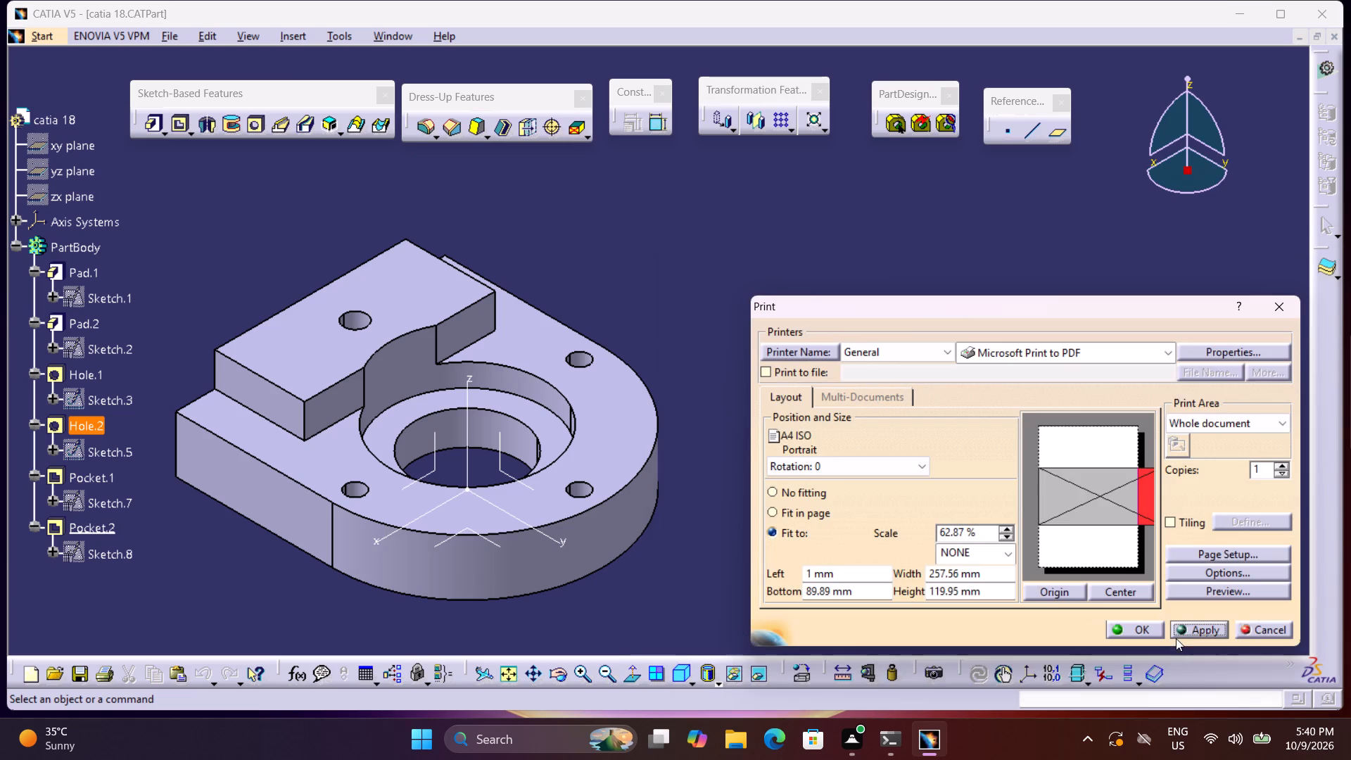
left_click(1154, 637)
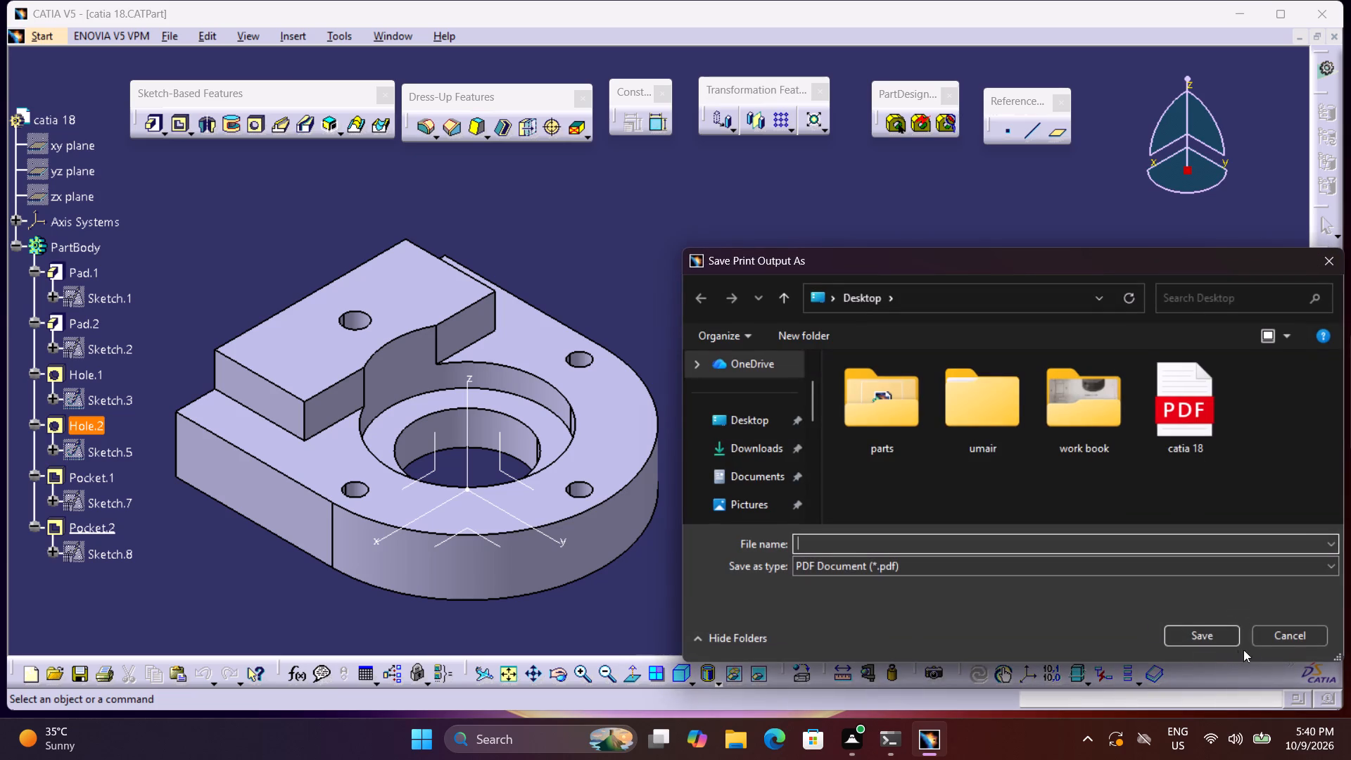
left_click(1258, 640)
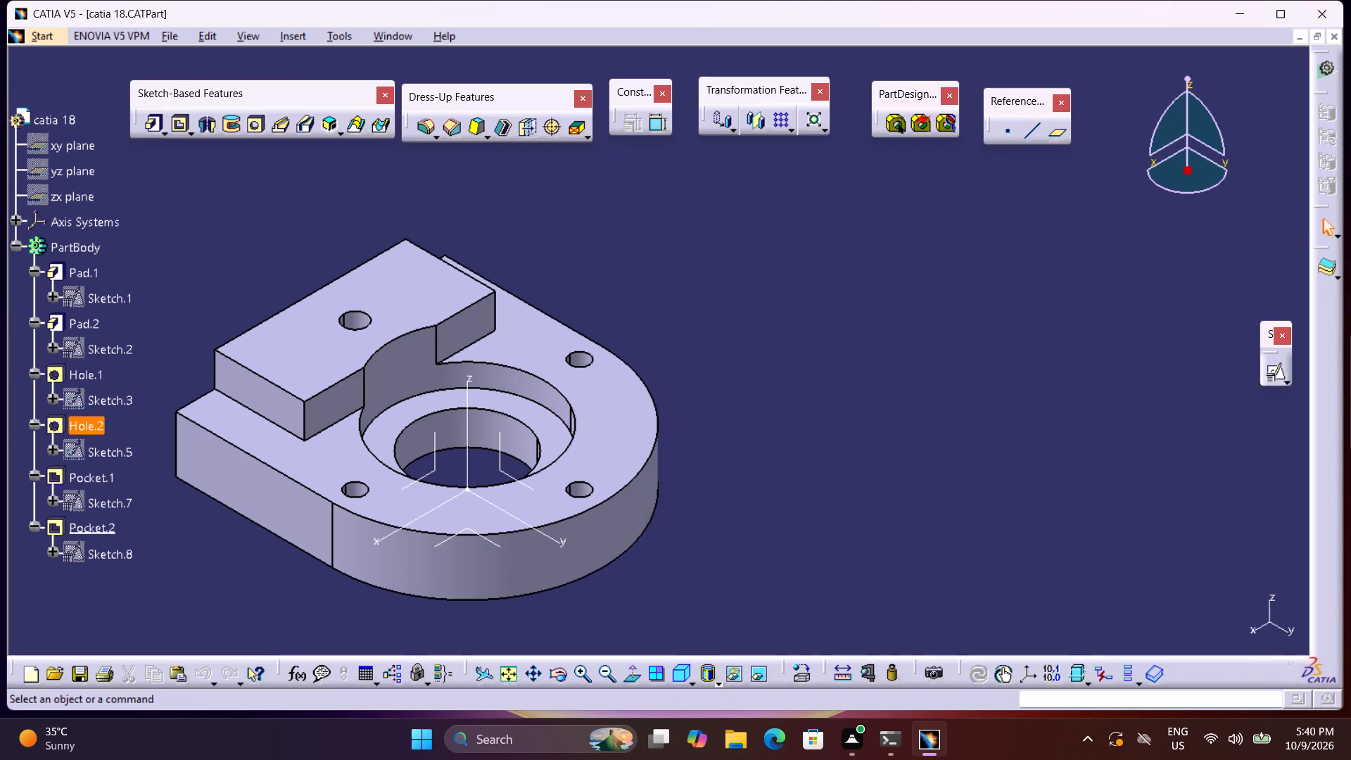